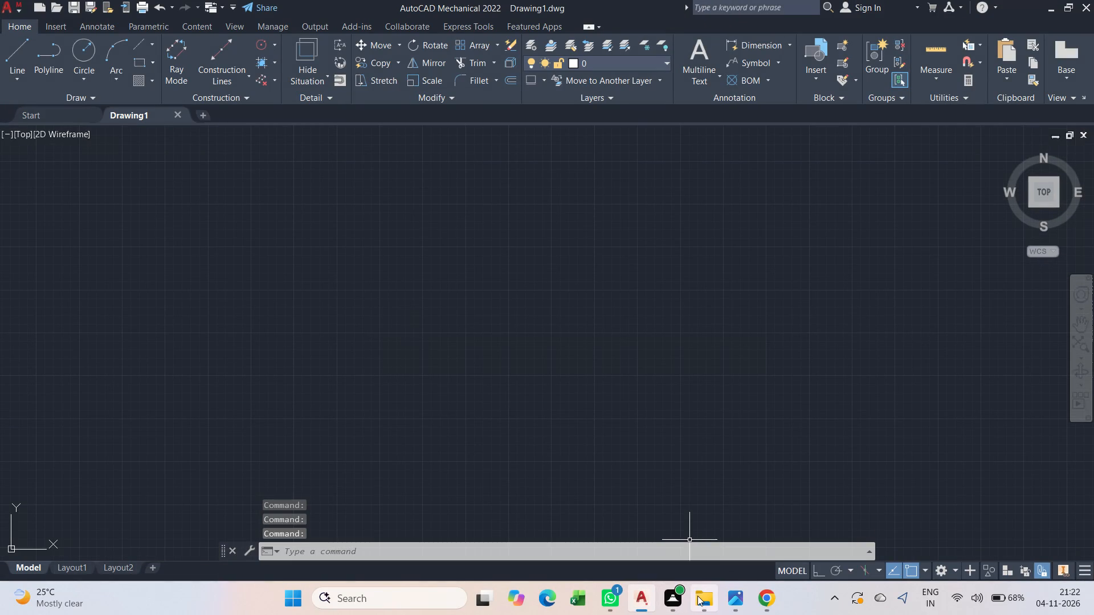
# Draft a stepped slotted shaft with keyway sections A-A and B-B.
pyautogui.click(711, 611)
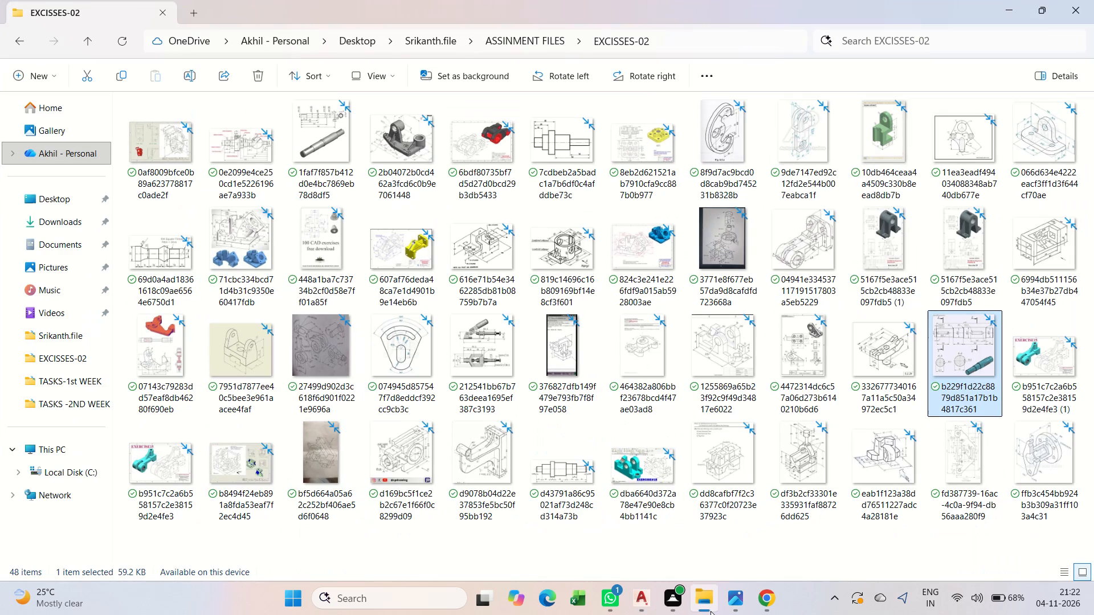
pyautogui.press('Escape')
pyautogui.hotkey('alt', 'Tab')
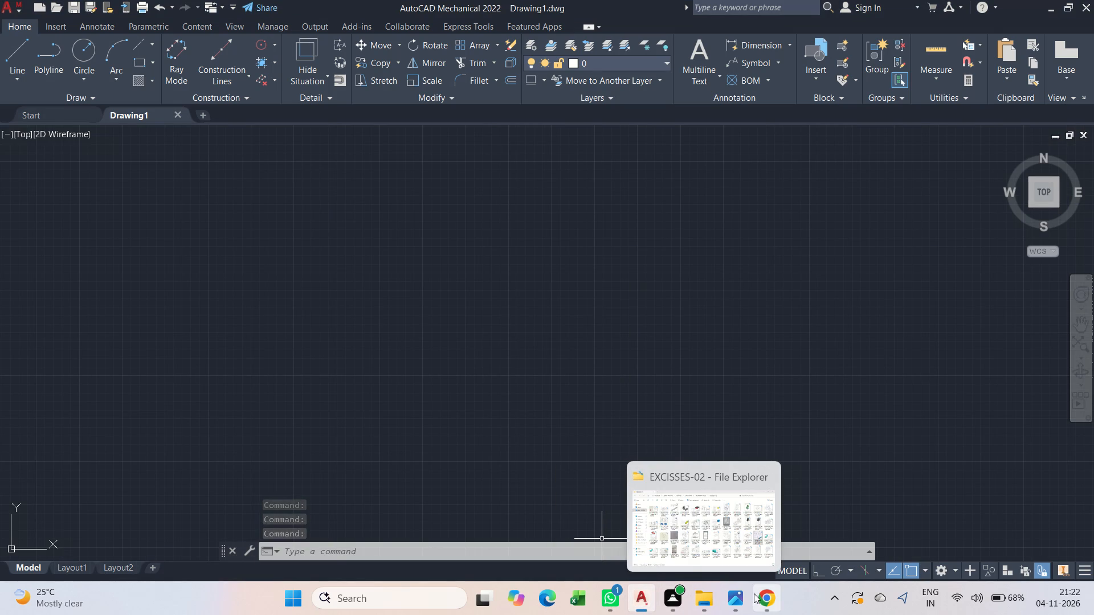
# Switch to Chrome, copy the part name "Stepped Slotted Shaft" from the ChatGPT answer, and return to AutoCAD.
pyautogui.click(758, 557)
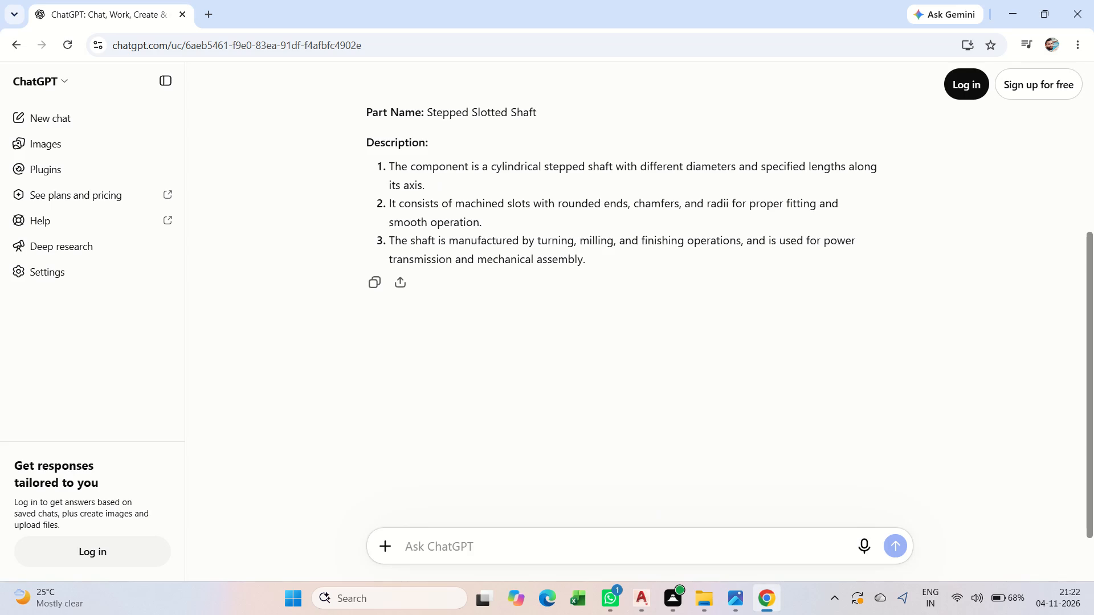
pyautogui.scroll(1, 455, 251)
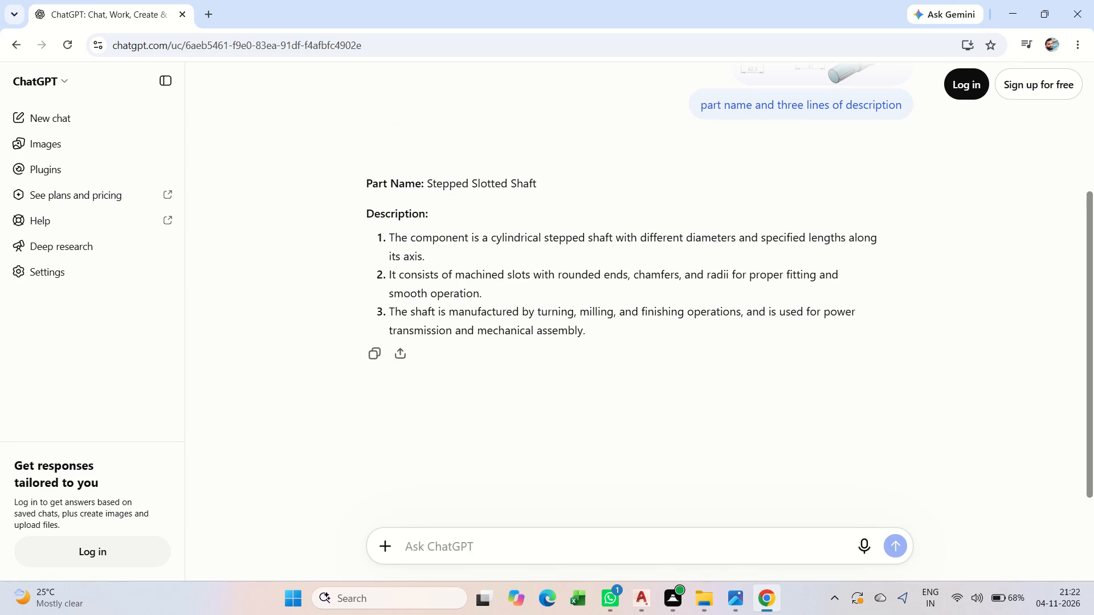
pyautogui.moveTo(424, 183); pyautogui.dragTo(579, 178)
pyautogui.hotkey('ctrl', 'c')
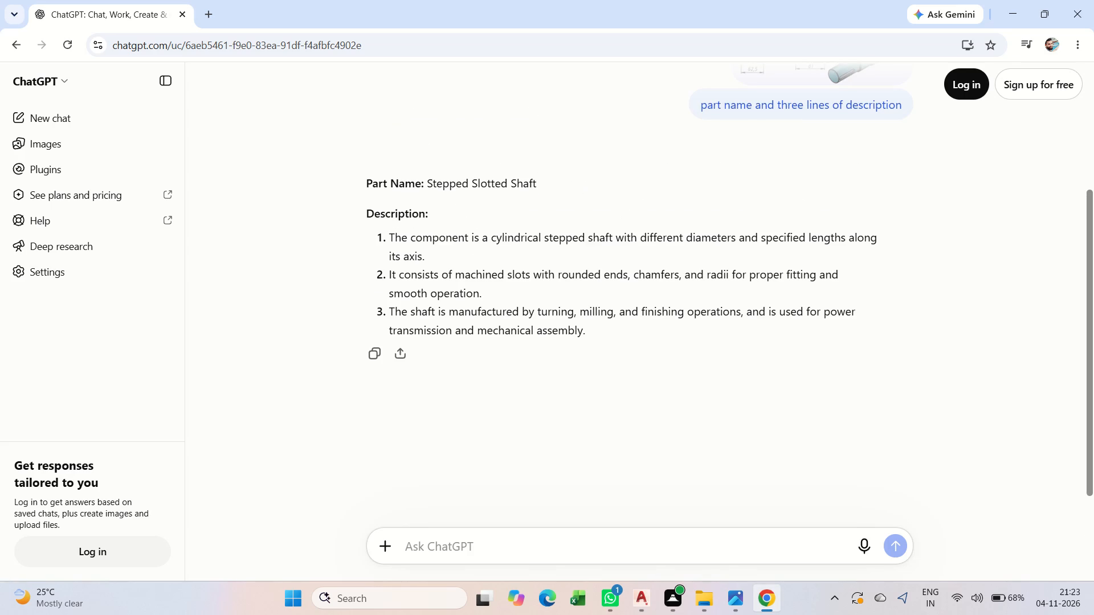
pyautogui.click(640, 318)
pyautogui.click(1000, 10)
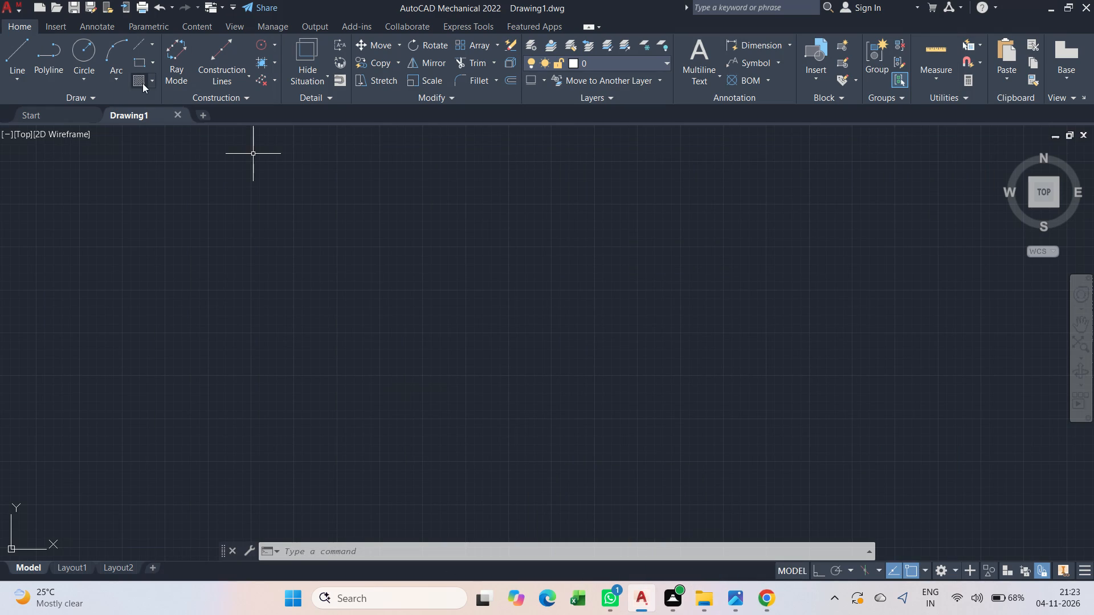
# Save the drawing as "TASK-18- Stepped Slotted Shaft" in the TASKS -2ND WEEK folder inside Srikanth.file on the Desktop.
pyautogui.hotkey('ctrl', 's')
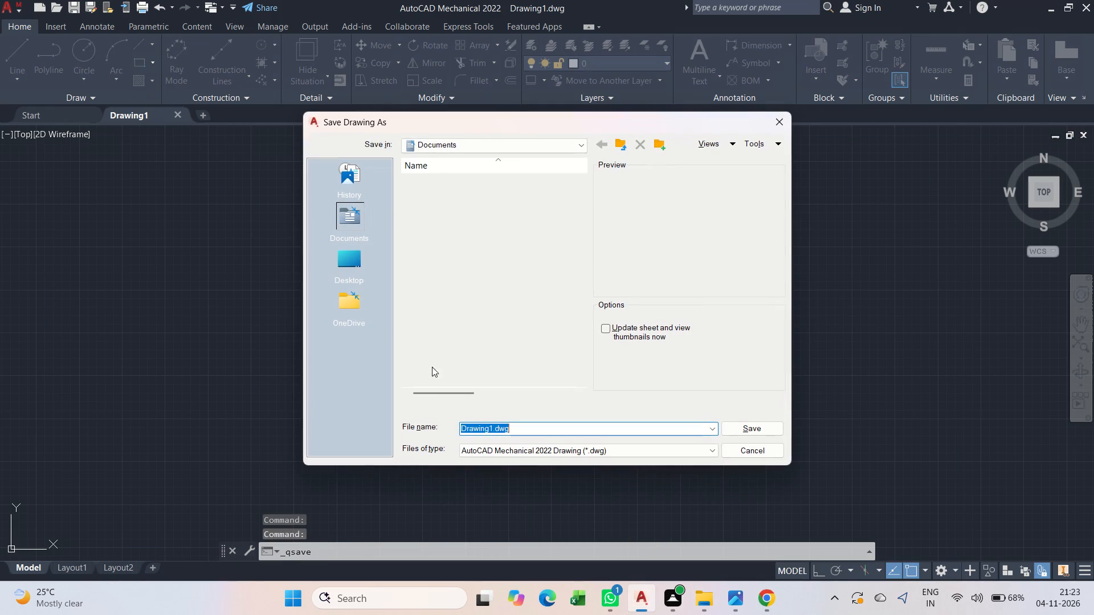
pyautogui.tripleClick(336, 311)
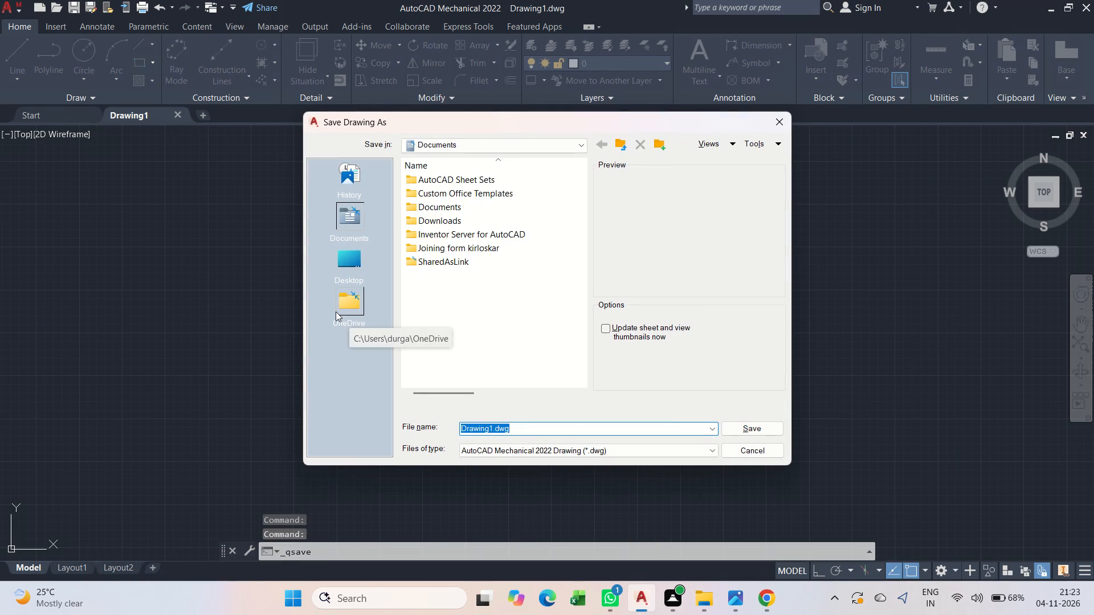
pyautogui.click(349, 273)
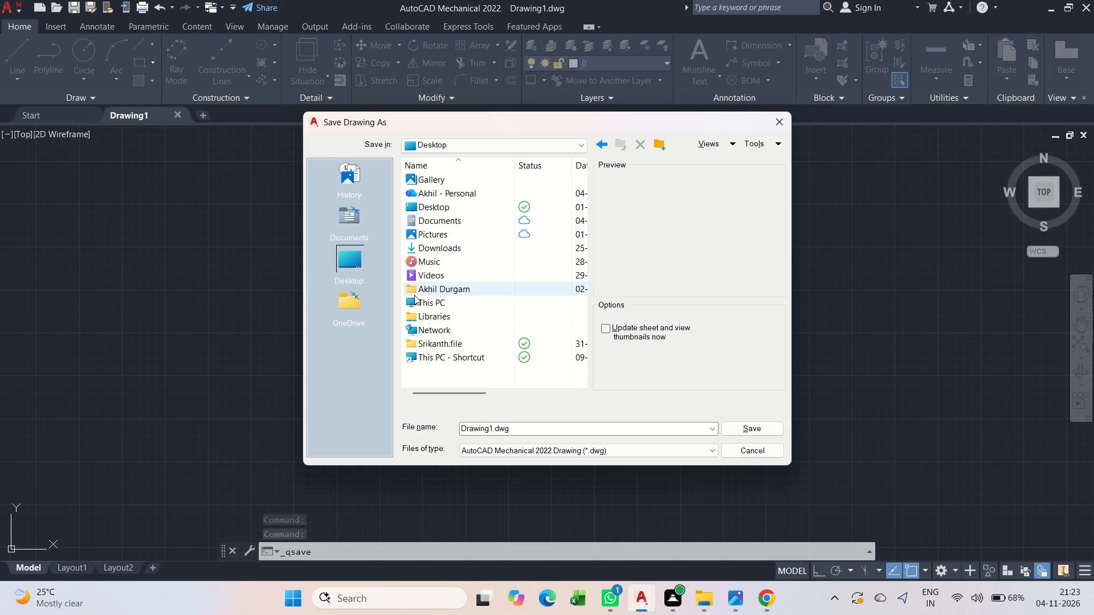
pyautogui.doubleClick(446, 343)
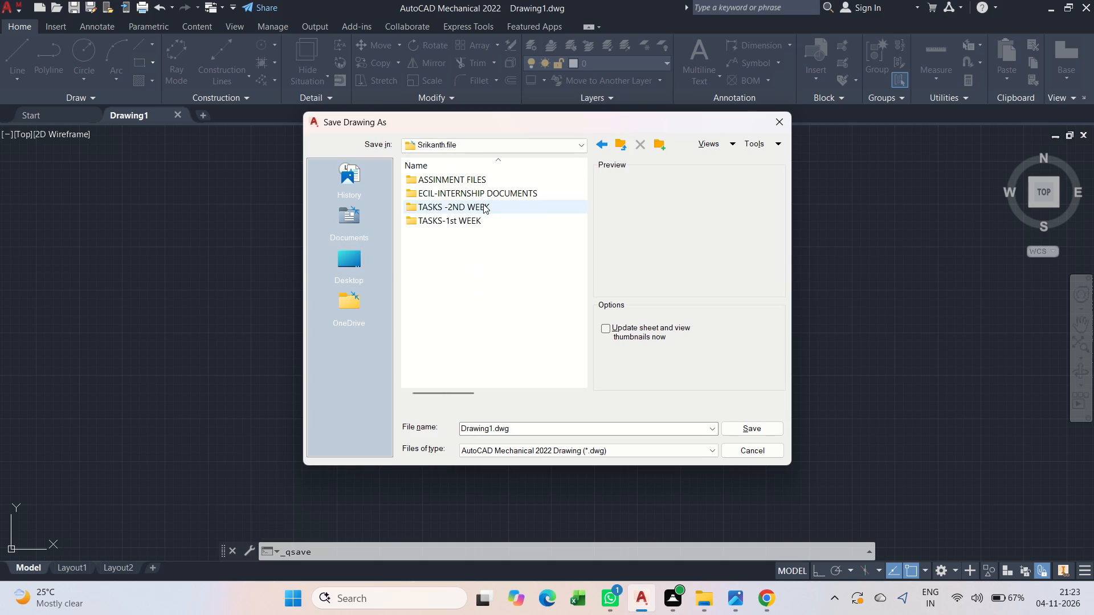
pyautogui.doubleClick(483, 204)
pyautogui.click(472, 265)
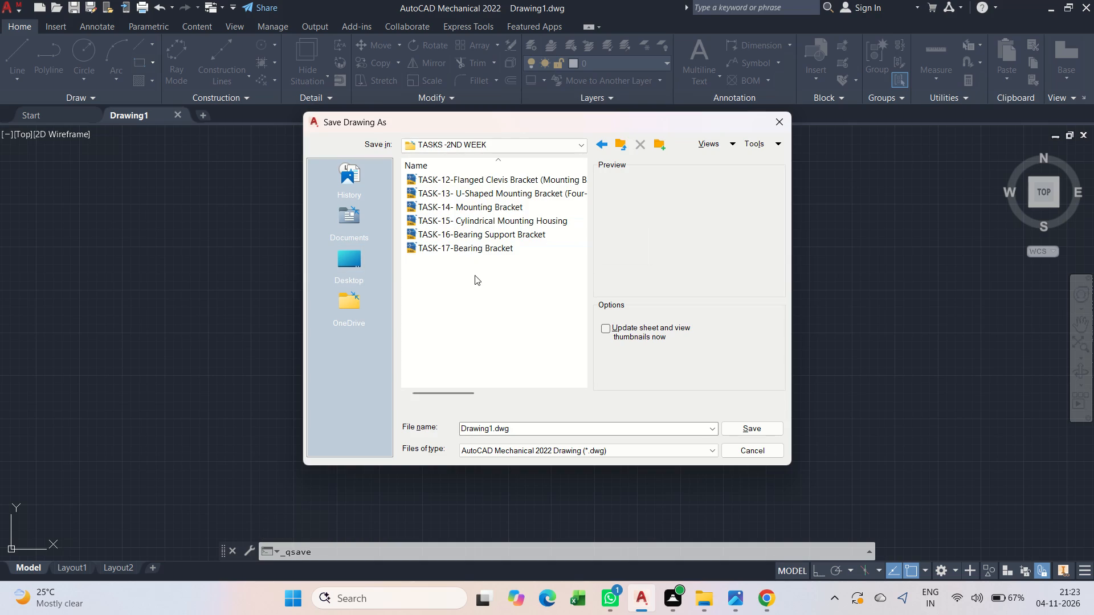
pyautogui.click(470, 249)
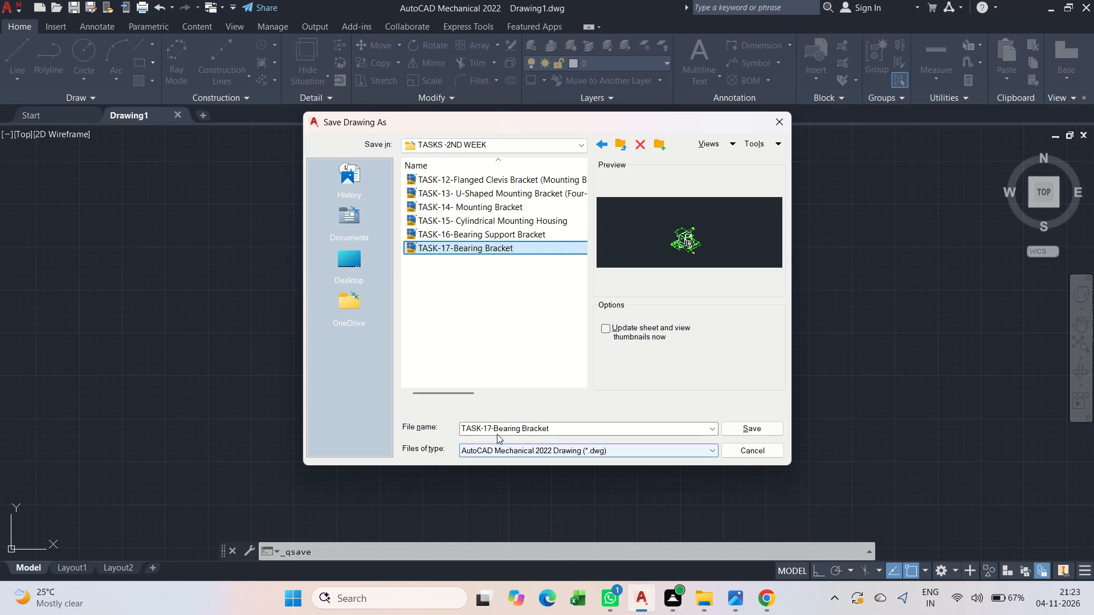
pyautogui.moveTo(484, 427); pyautogui.dragTo(517, 424)
pyautogui.click(517, 424)
pyautogui.moveTo(484, 425); pyautogui.dragTo(485, 425)
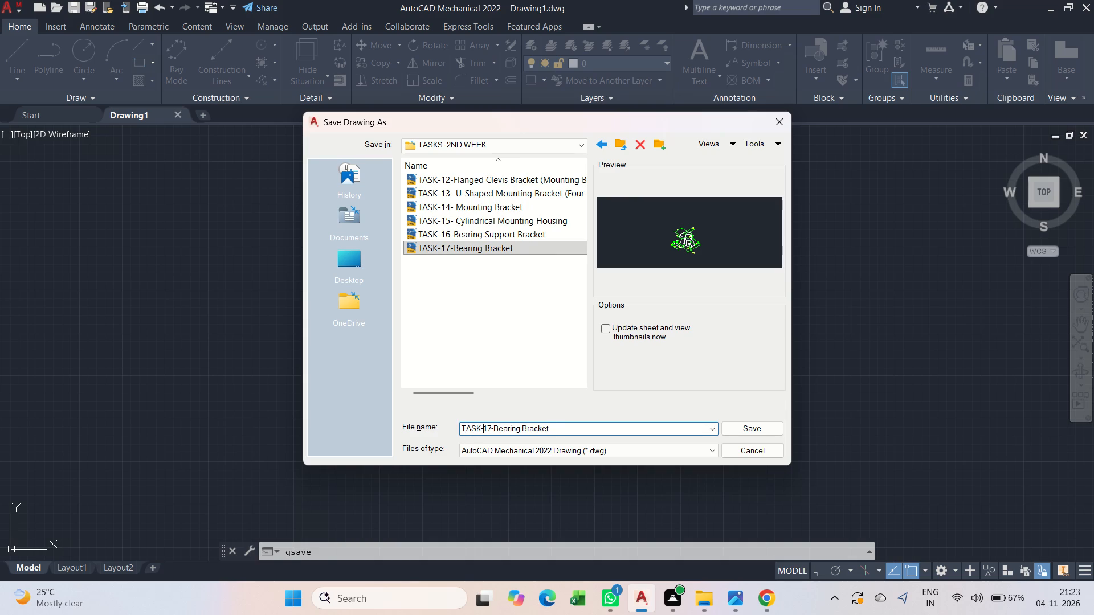
pyautogui.moveTo(485, 425); pyautogui.dragTo(578, 424)
pyautogui.press('BackSpace')
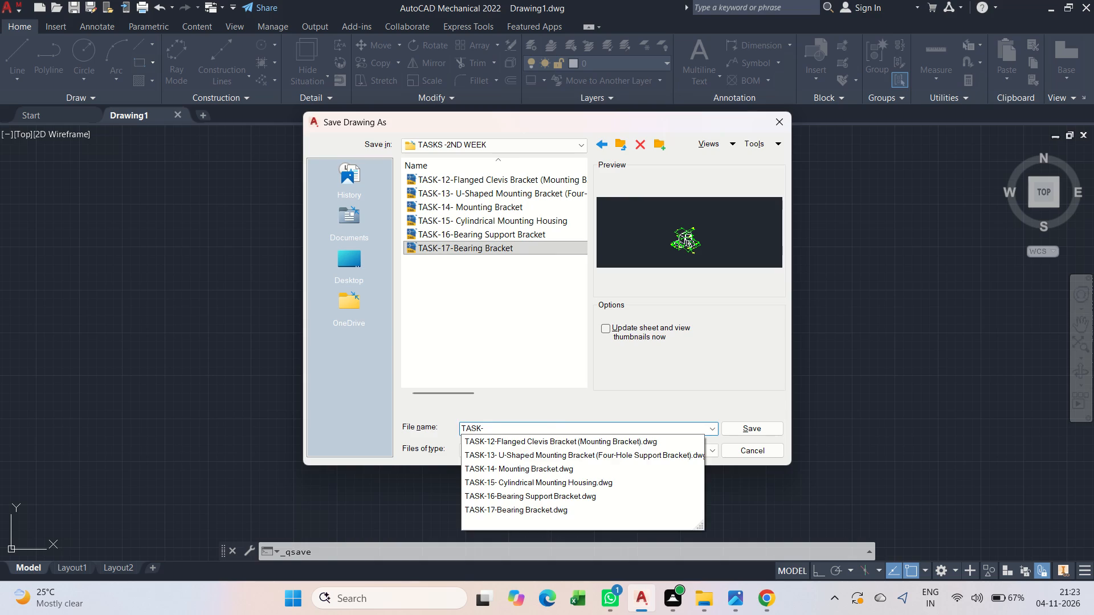
pyautogui.write('18-')
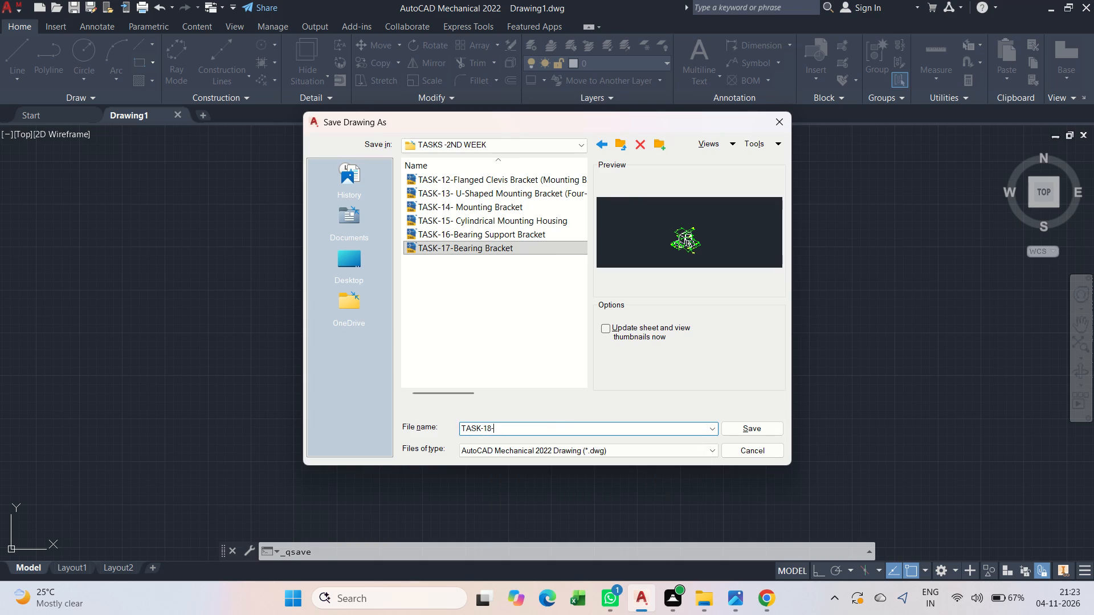
pyautogui.hotkey('ctrl', 'v')
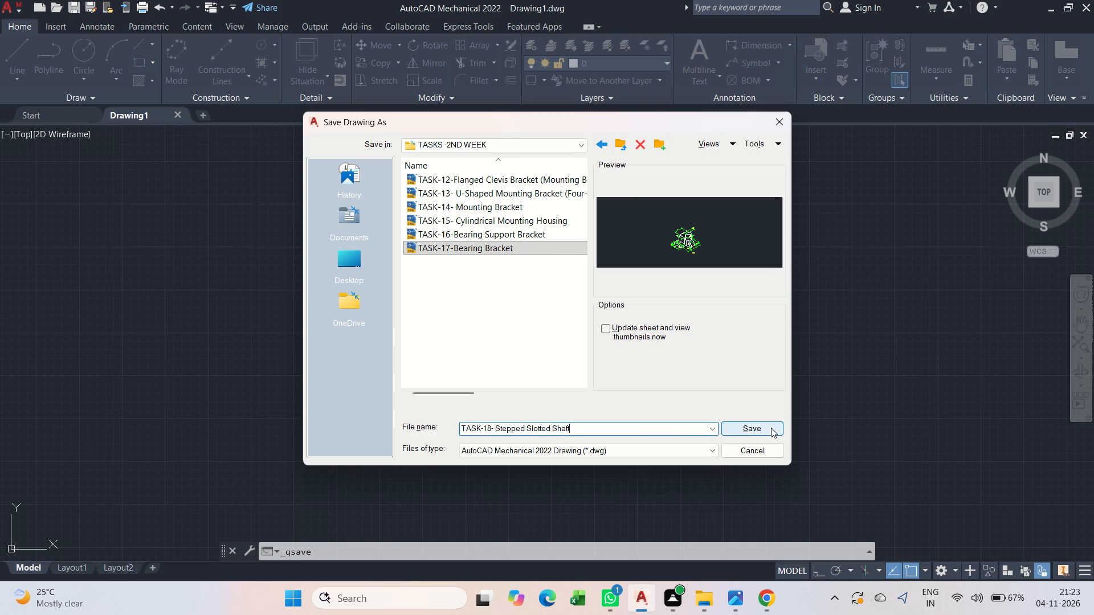
pyautogui.click(771, 428)
# Draw a horizontal construction line (XLINE) across the empty drawing area with Ortho on.
pyautogui.scroll(-1, 398, 477)
pyautogui.scroll(-2, 447, 407)
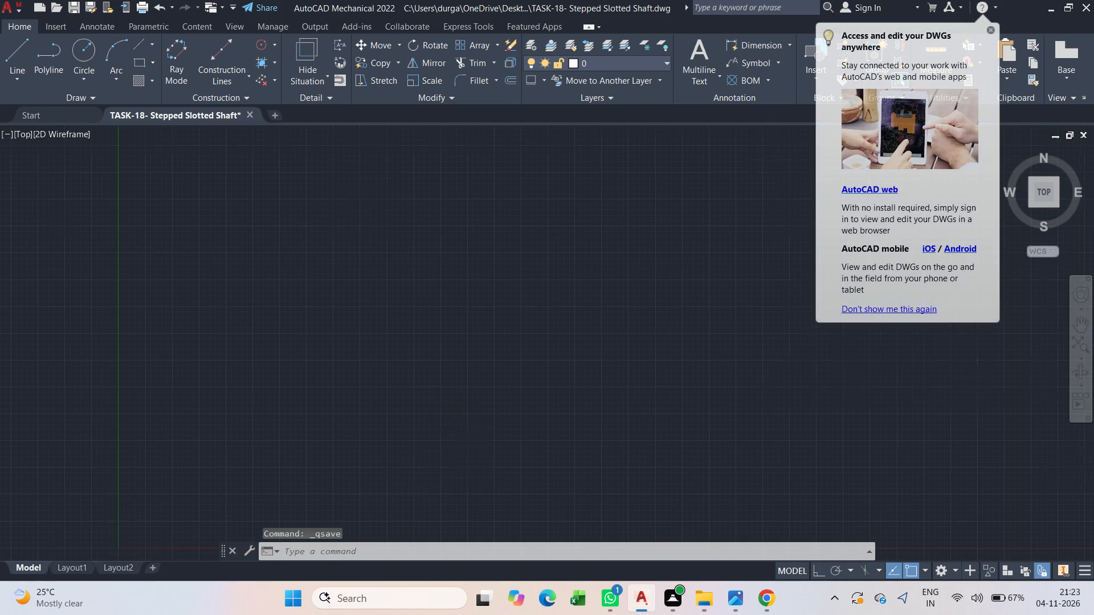
pyautogui.moveTo(515, 388); pyautogui.dragTo(393, 460, button='middle')
pyautogui.scroll(2, 408, 412)
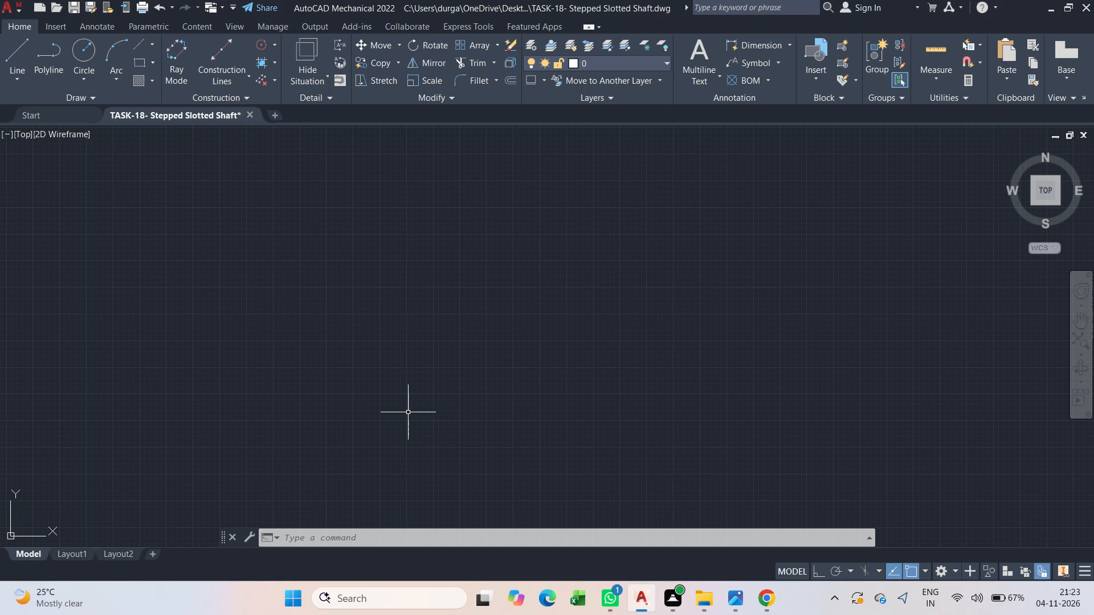
pyautogui.press('Escape')
pyautogui.press('Escape')
pyautogui.press('Escape')
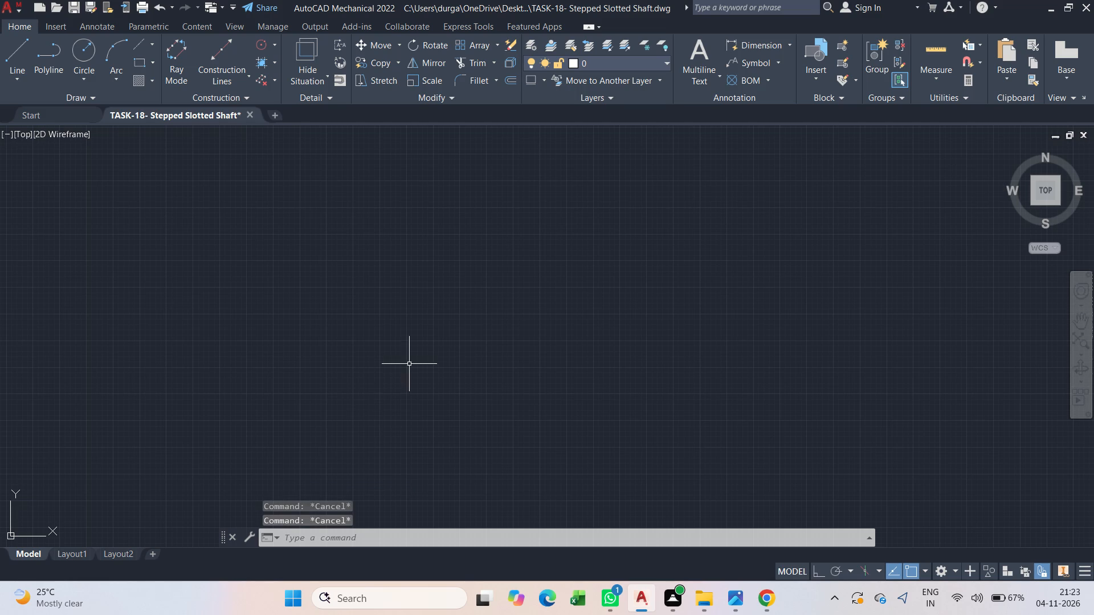
pyautogui.scroll(5, 409, 364)
pyautogui.write('xl')
pyautogui.press('space')
pyautogui.moveTo(425, 336); pyautogui.dragTo(450, 331)
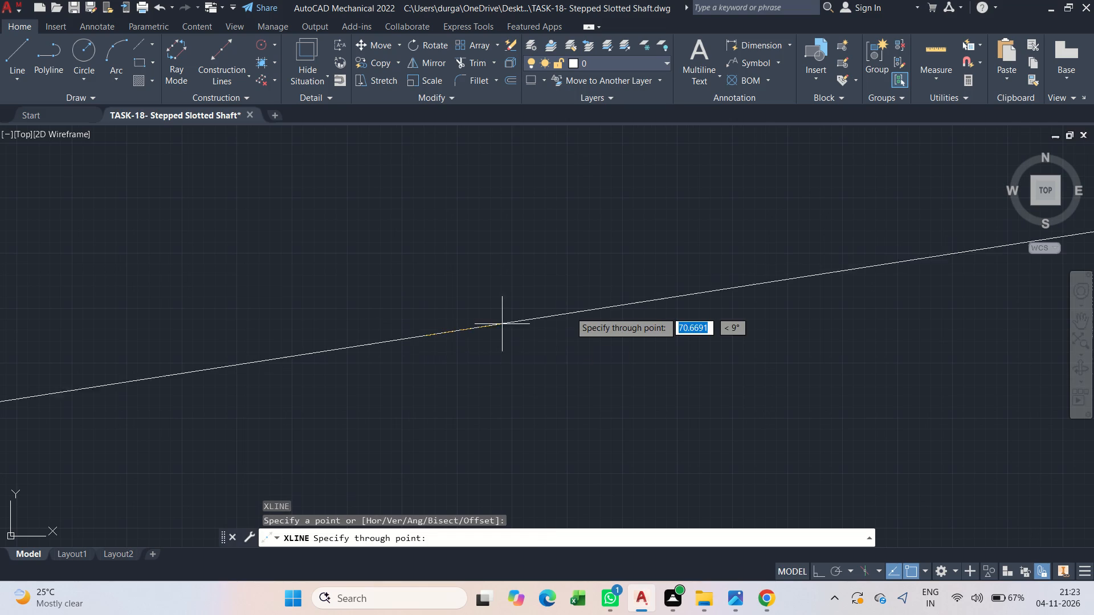
pyautogui.press('F8')
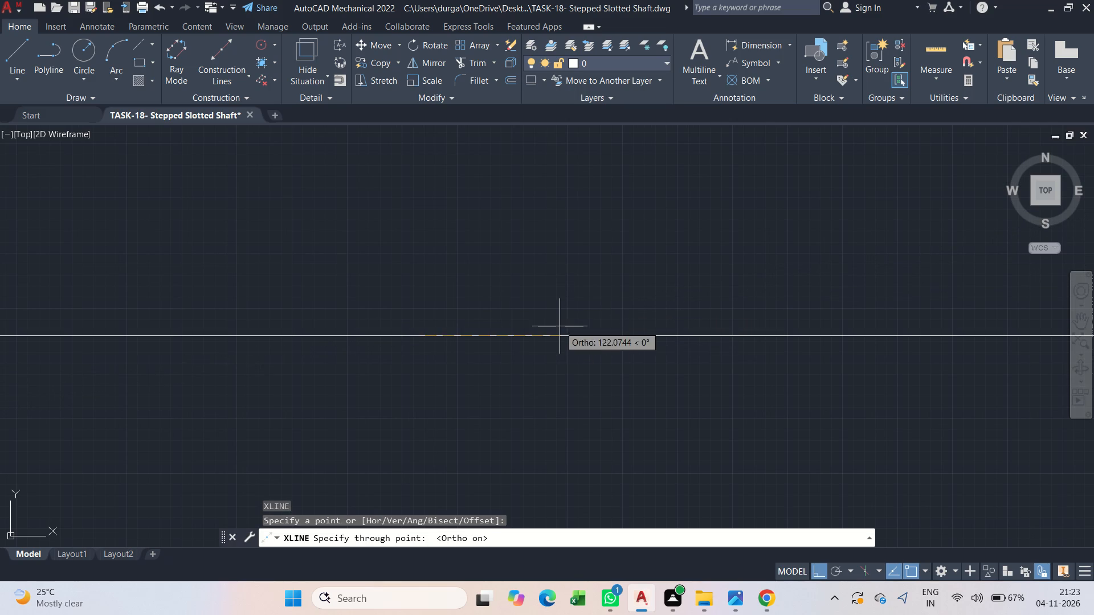
pyautogui.click(560, 326)
pyautogui.press('Escape')
# Offset the horizontal construction line by 40 to both sides, above and below it.
pyautogui.scroll(2, 533, 338)
pyautogui.moveTo(541, 395); pyautogui.dragTo(522, 352)
pyautogui.click(487, 266)
pyautogui.press('o')
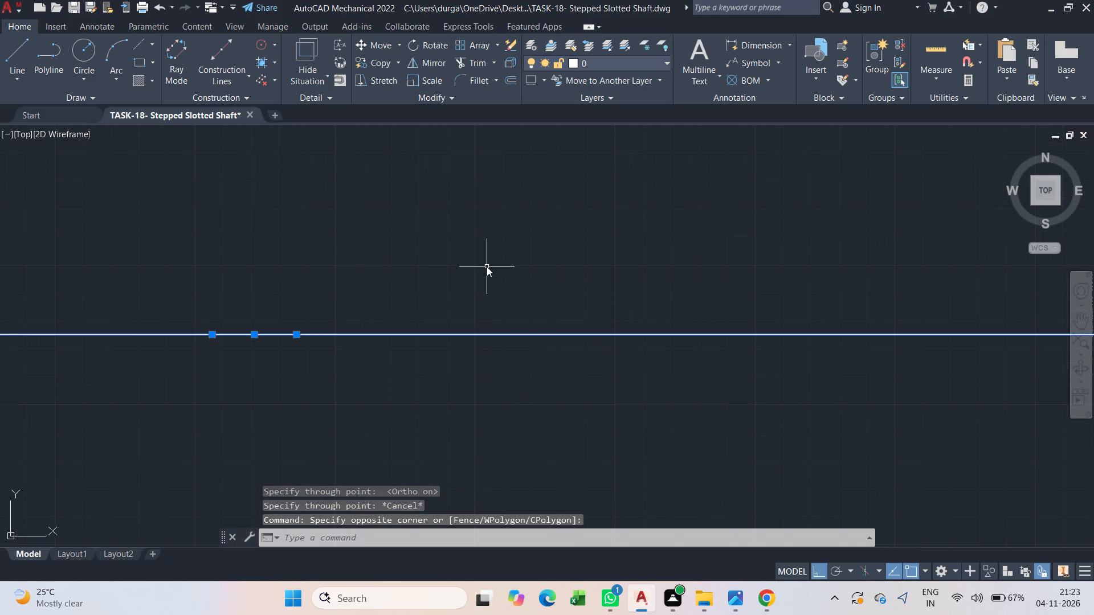
pyautogui.click(544, 307)
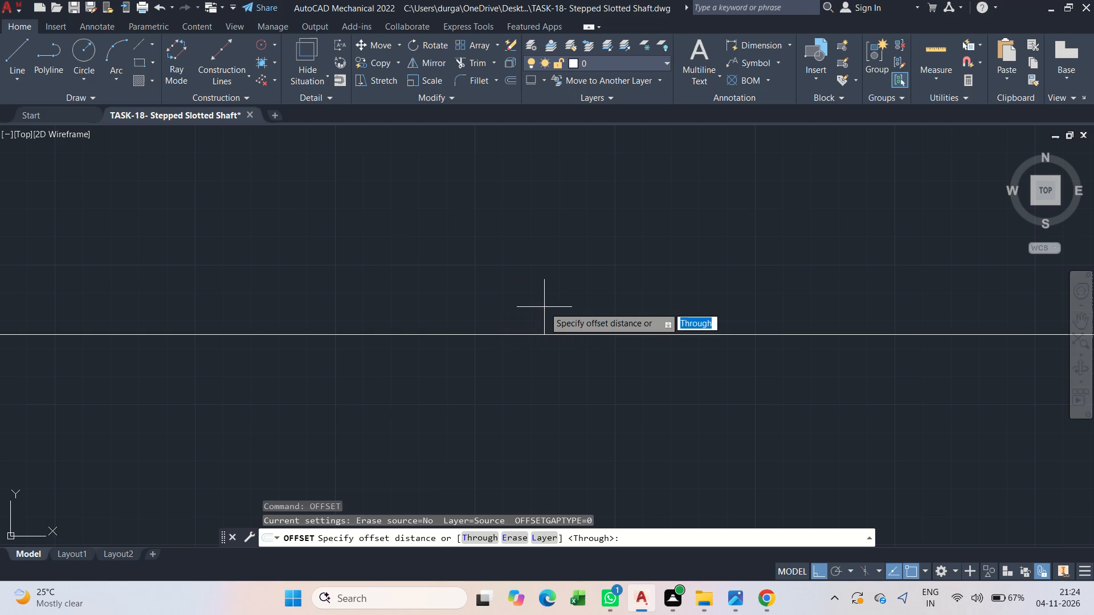
pyautogui.write('40')
pyautogui.press('Return')
pyautogui.click(544, 307)
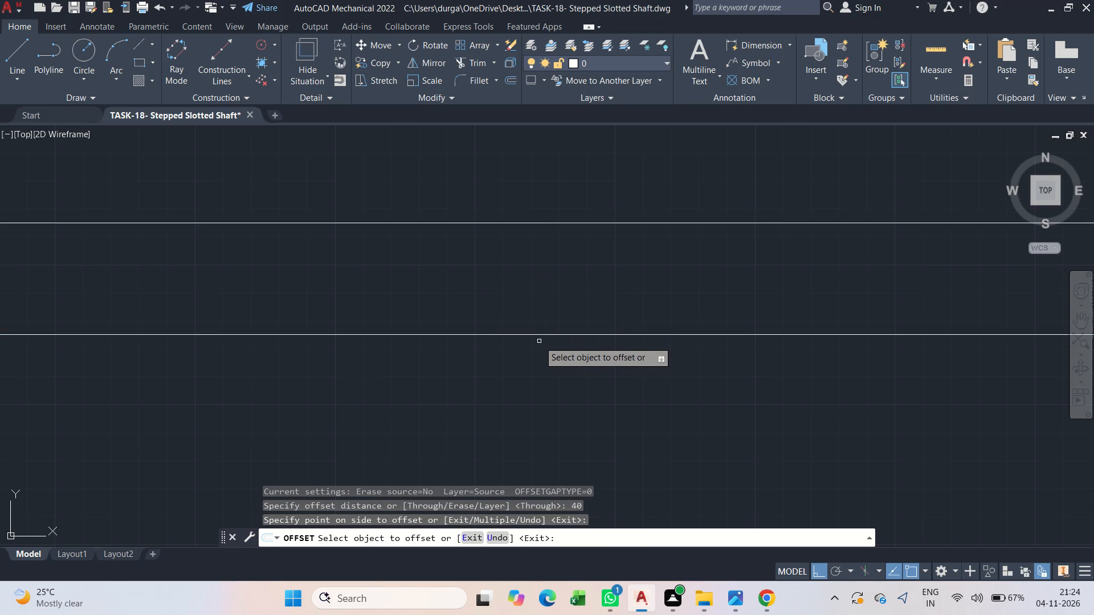
pyautogui.click(535, 334)
pyautogui.click(554, 370)
pyautogui.scroll(-5, 539, 359)
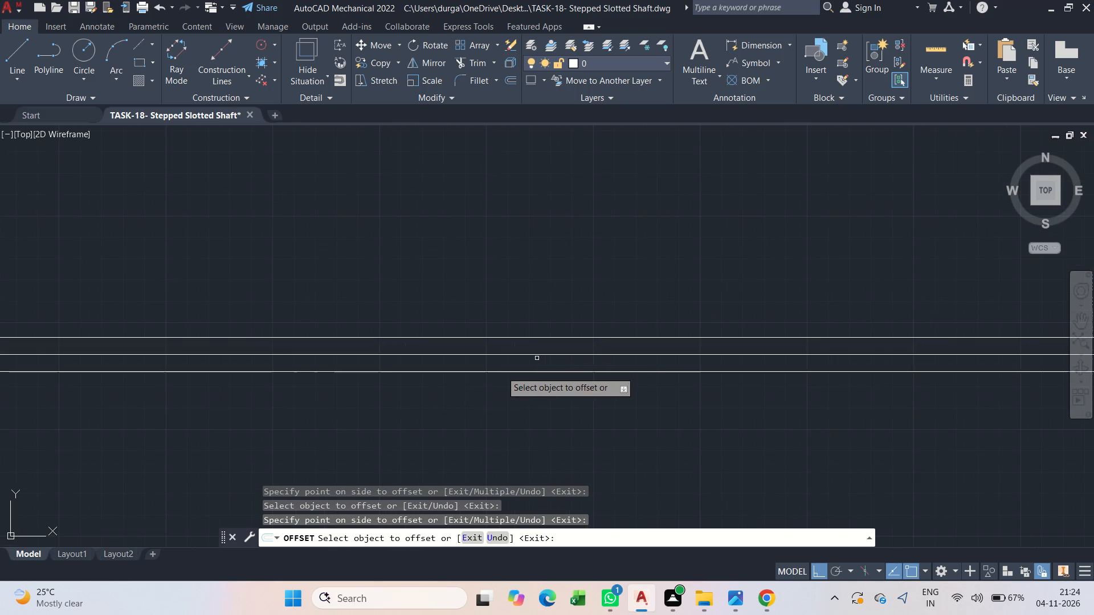
pyautogui.moveTo(440, 382); pyautogui.dragTo(457, 393, button='middle')
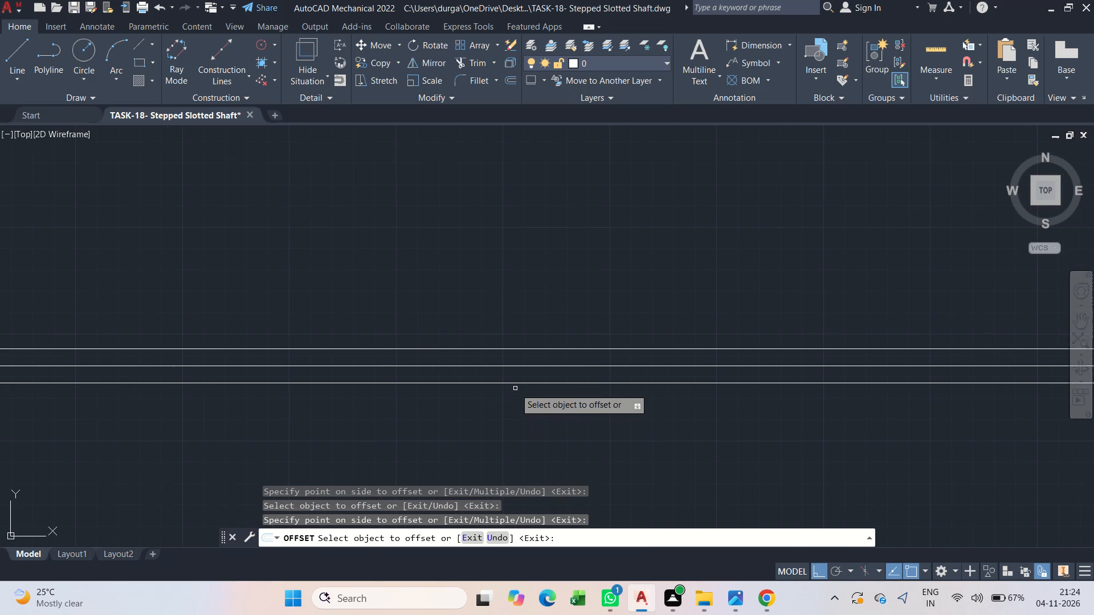
pyautogui.press('Escape')
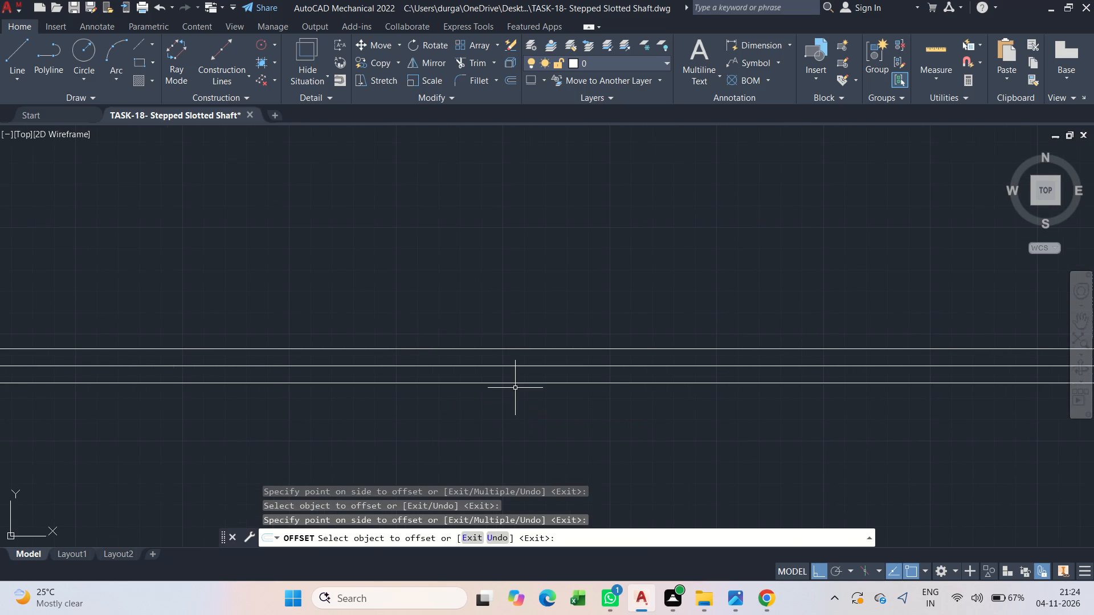
# Draw a vertical line crossing all three horizontal construction lines.
pyautogui.write('l')
pyautogui.press('space')
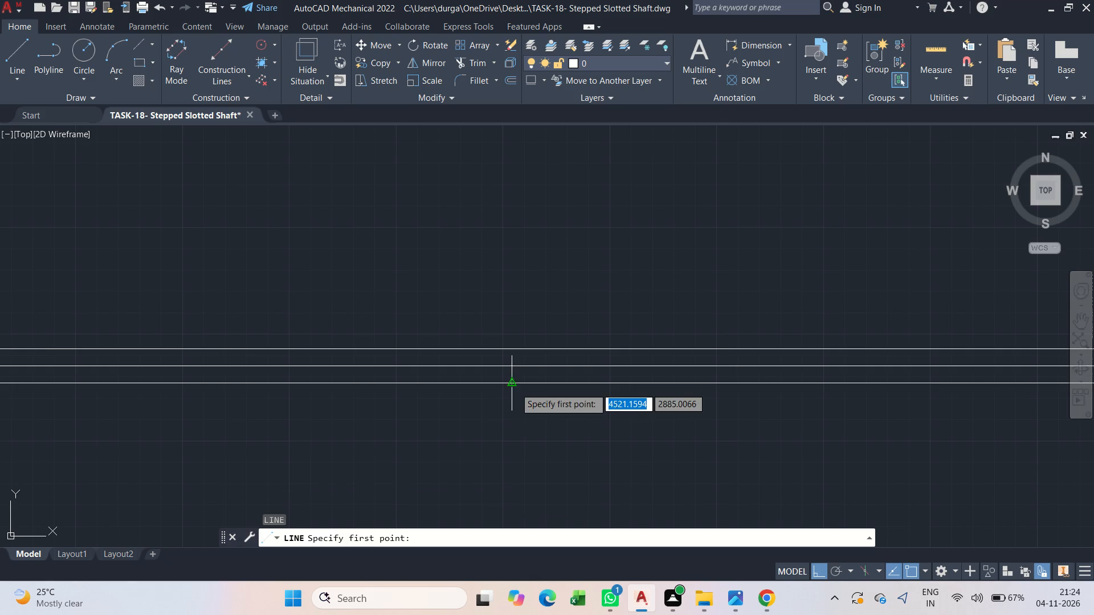
pyautogui.moveTo(525, 296); pyautogui.dragTo(527, 364)
pyautogui.scroll(3, 531, 430)
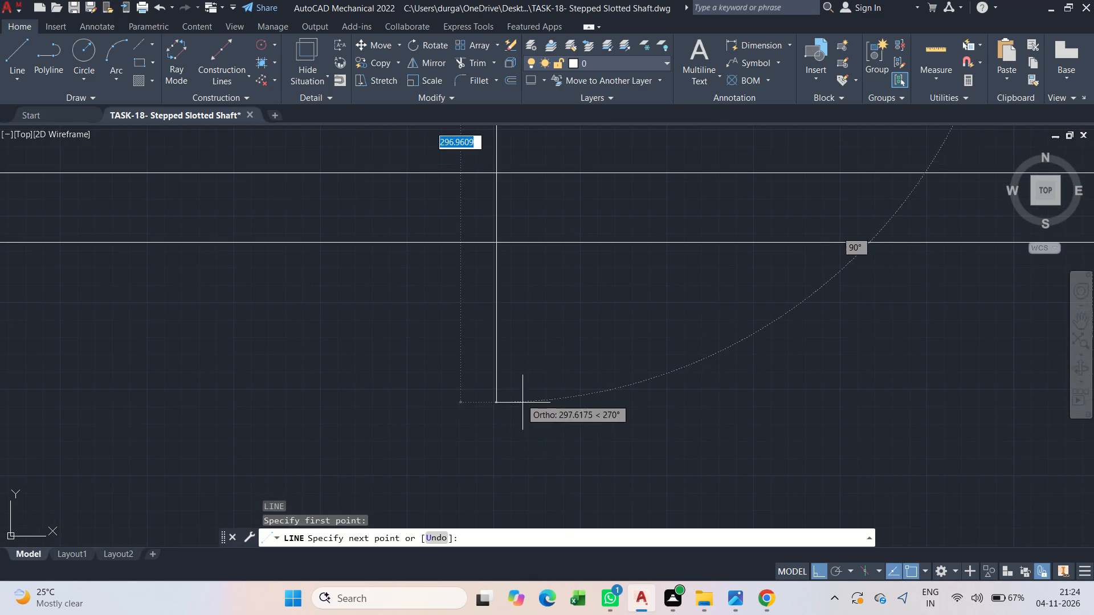
pyautogui.click(516, 341)
pyautogui.press('Escape')
pyautogui.moveTo(464, 239); pyautogui.dragTo(427, 465, button='middle')
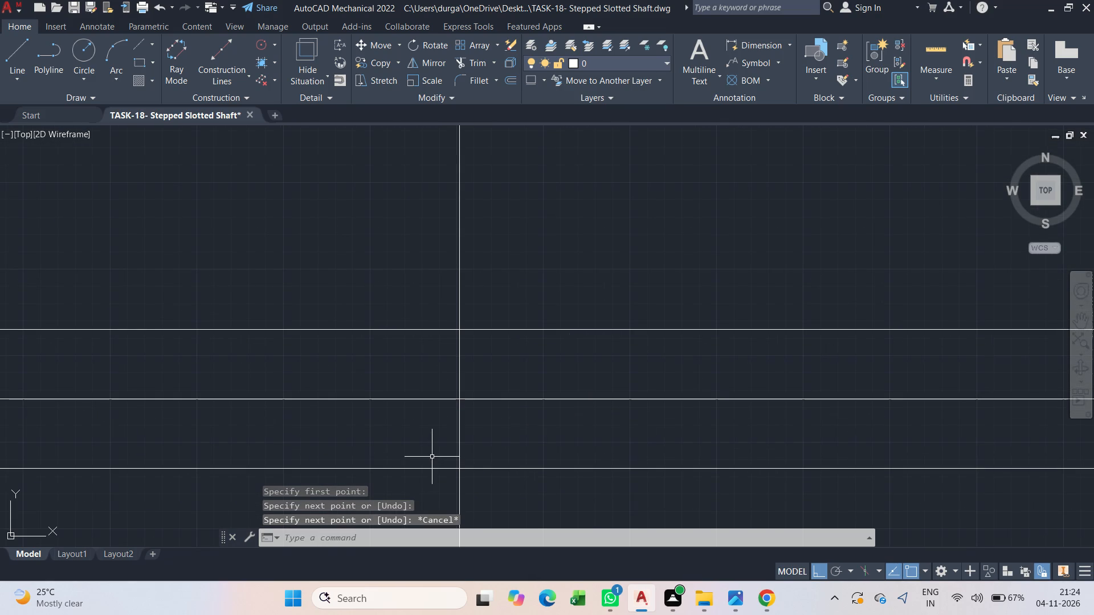
pyautogui.press('Escape')
pyautogui.press('Escape')
# Offset the vertical line by 2 to its right side.
pyautogui.scroll(2, 449, 452)
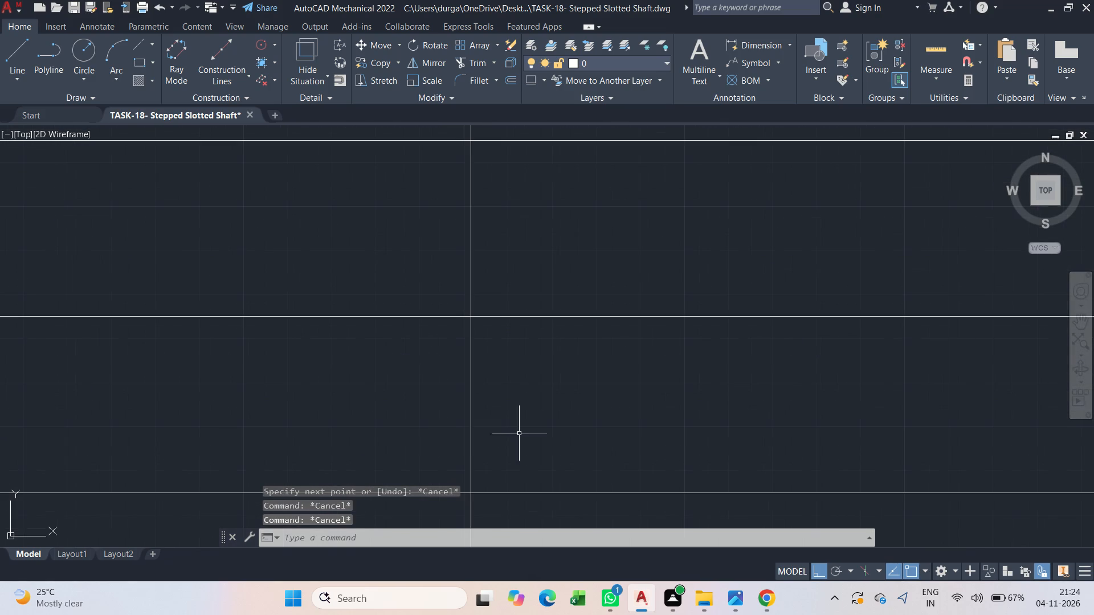
pyautogui.moveTo(560, 428); pyautogui.dragTo(524, 423)
pyautogui.click(391, 409)
pyautogui.press('o')
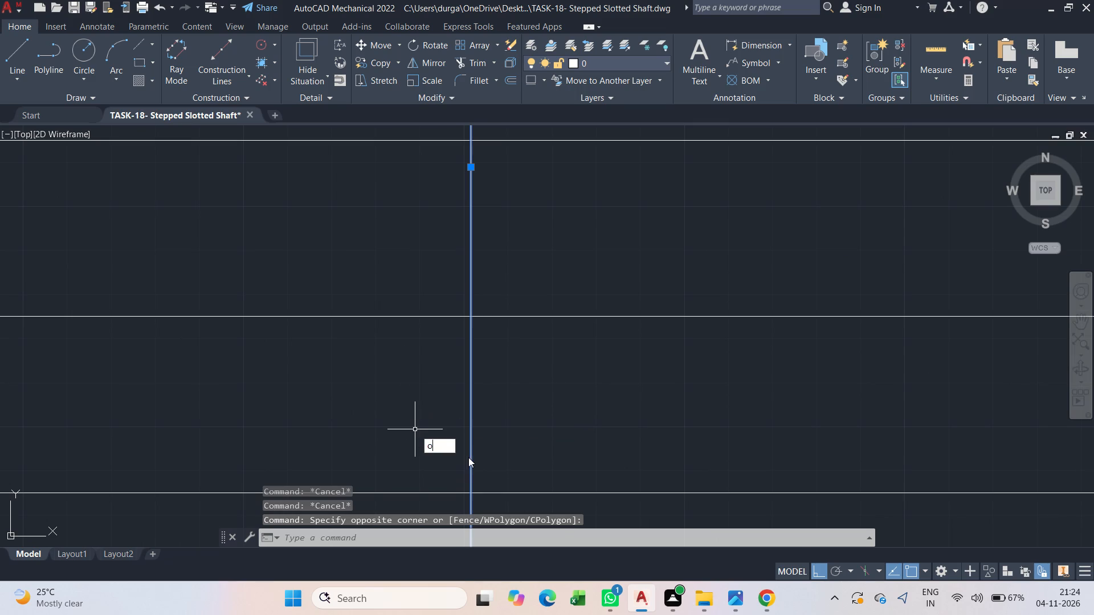
pyautogui.click(467, 473)
pyautogui.press('2')
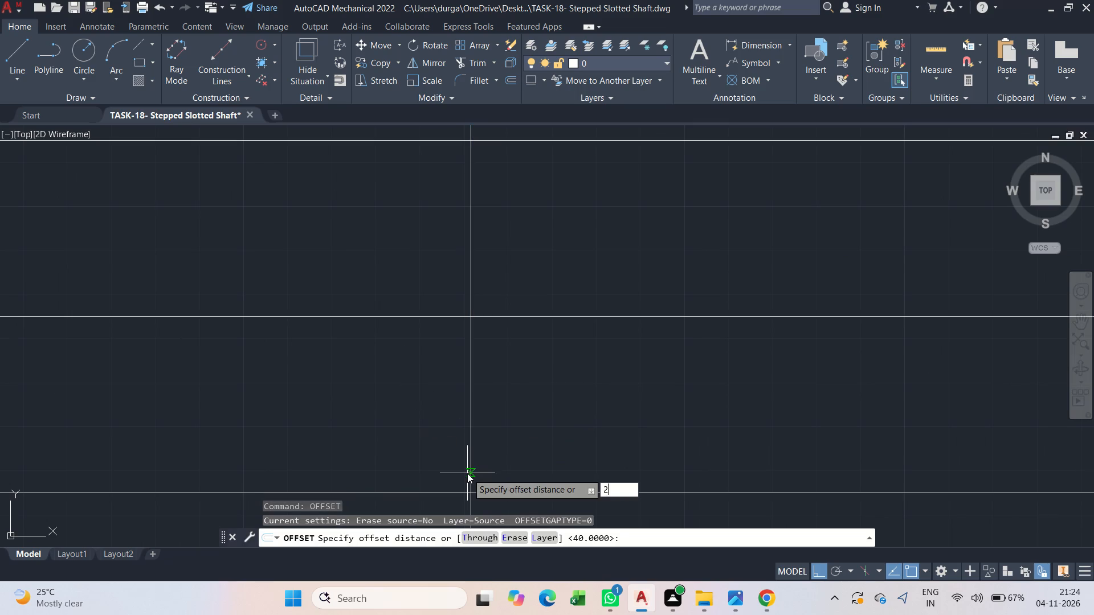
pyautogui.press('Return')
pyautogui.click(566, 434)
pyautogui.scroll(-2, 479, 359)
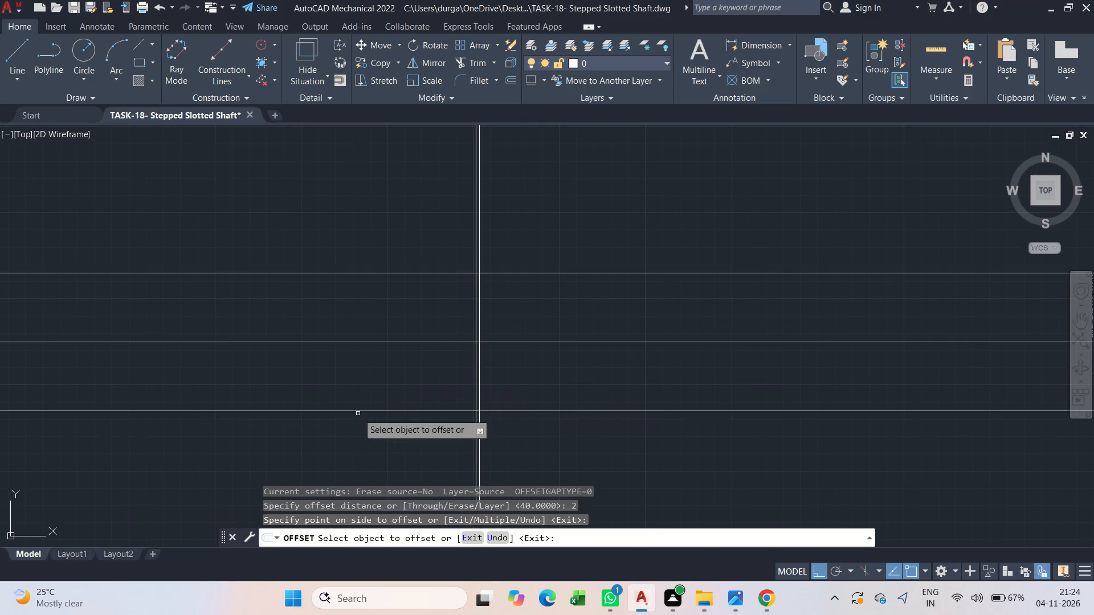
pyautogui.scroll(2, 365, 354)
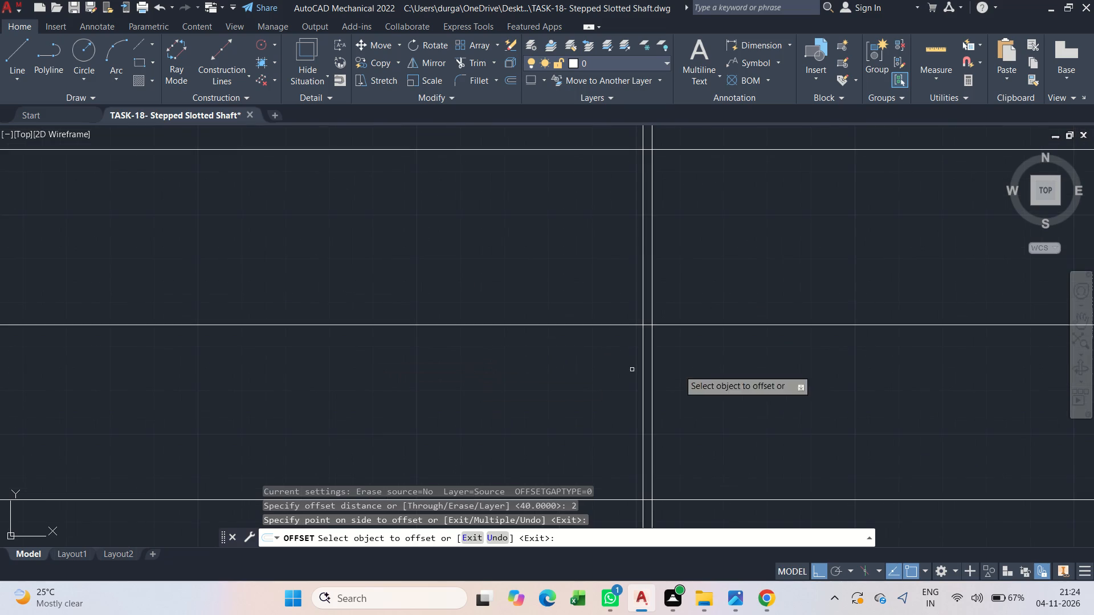
pyautogui.moveTo(703, 364); pyautogui.dragTo(455, 344, button='middle')
pyautogui.press('Escape')
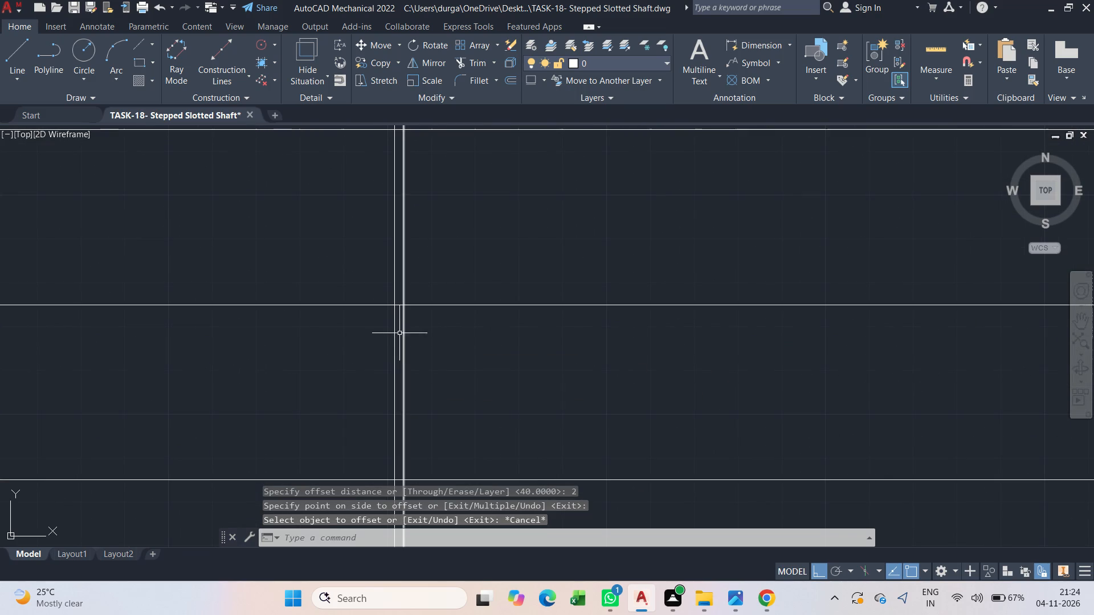
# Offset the left line of the vertical pair by 188 to the right.
pyautogui.click(394, 330)
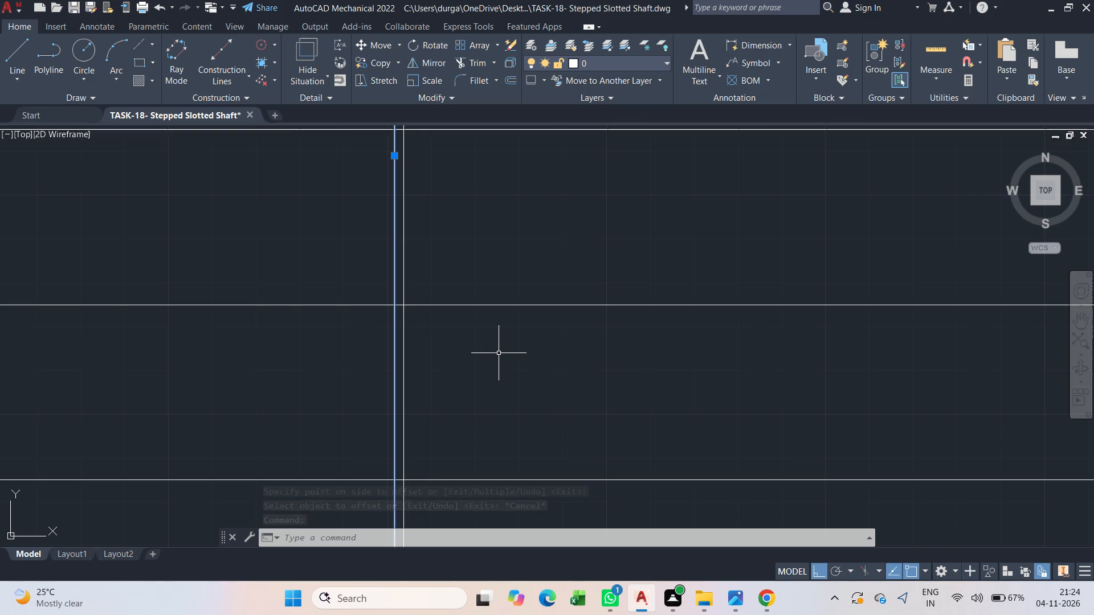
pyautogui.press('o')
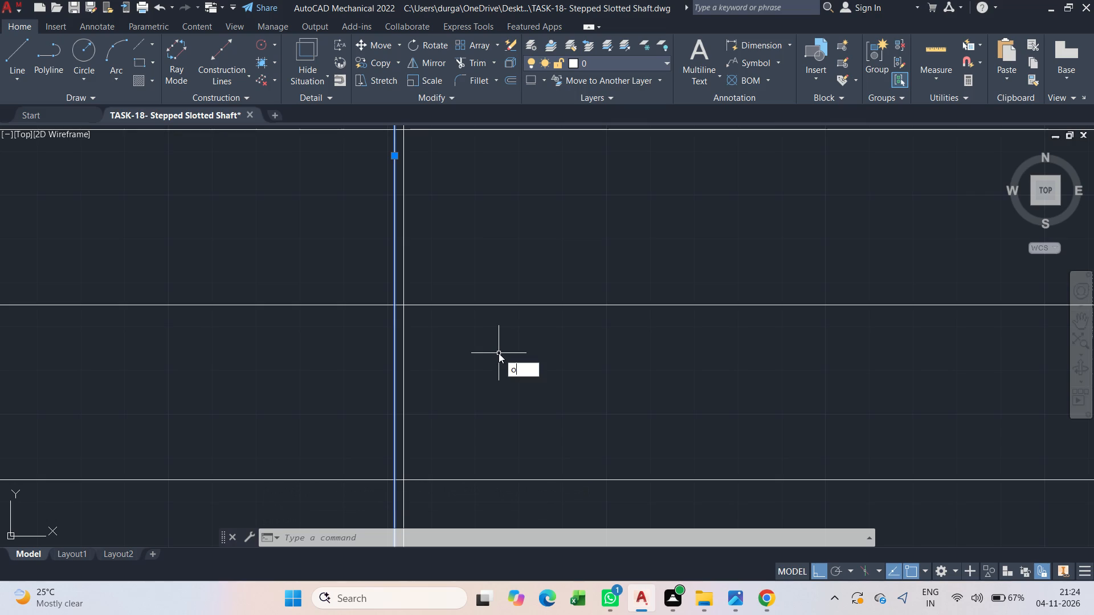
pyautogui.click(572, 392)
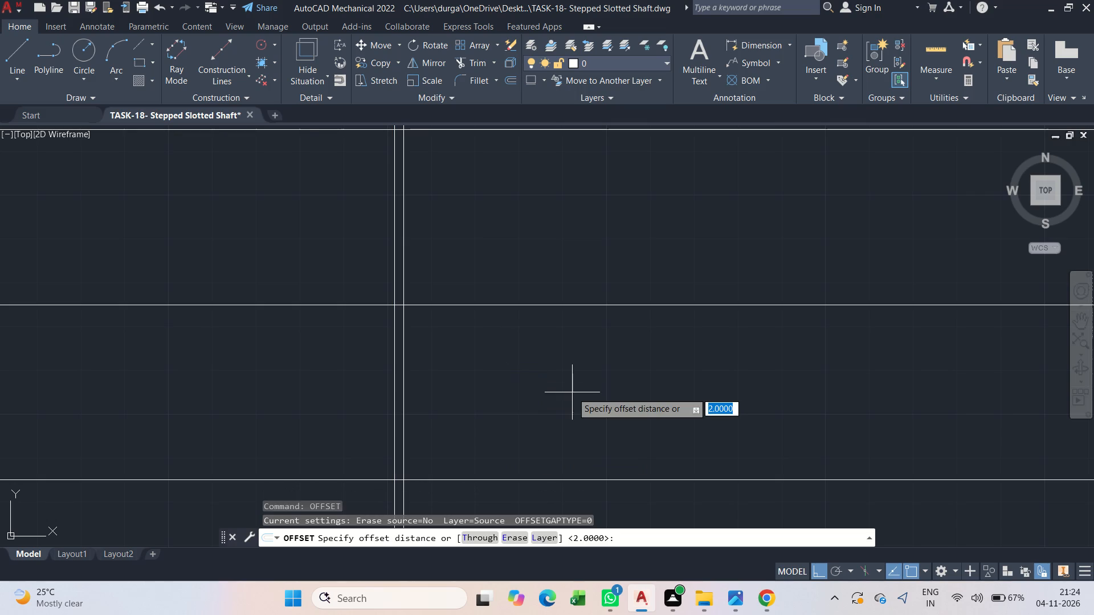
pyautogui.write('188')
pyautogui.press('Return')
pyautogui.click(556, 386)
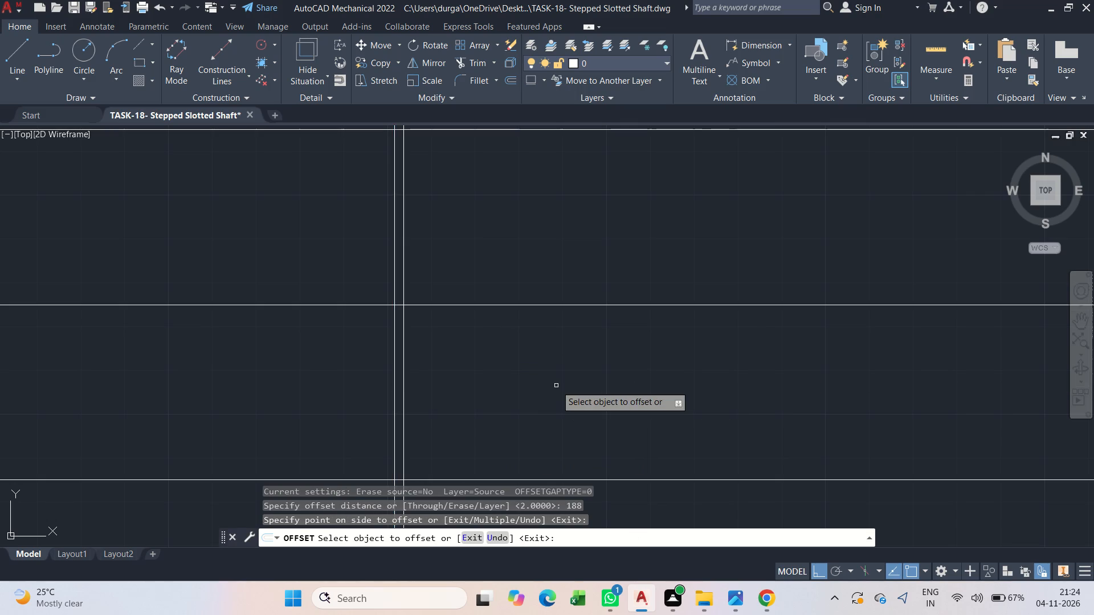
pyautogui.scroll(-3, 556, 386)
pyautogui.moveTo(688, 386); pyautogui.dragTo(561, 397, button='middle')
pyautogui.scroll(2, 574, 404)
pyautogui.middleClick(574, 409)
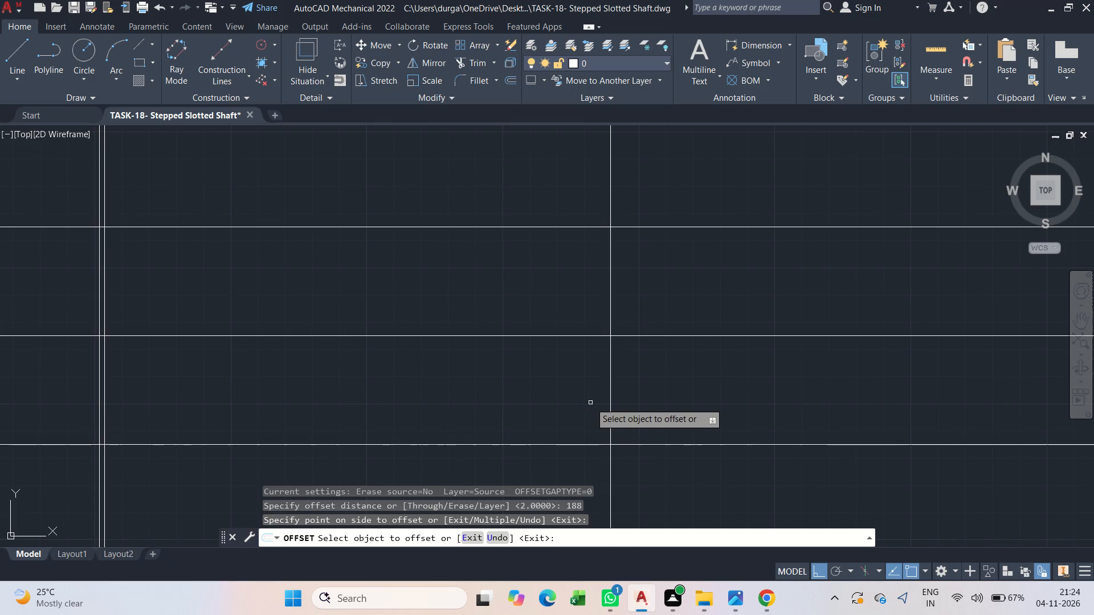
pyautogui.press('Escape')
# Offset the far right vertical line by 2 to the left, towards the first pair.
pyautogui.press('o')
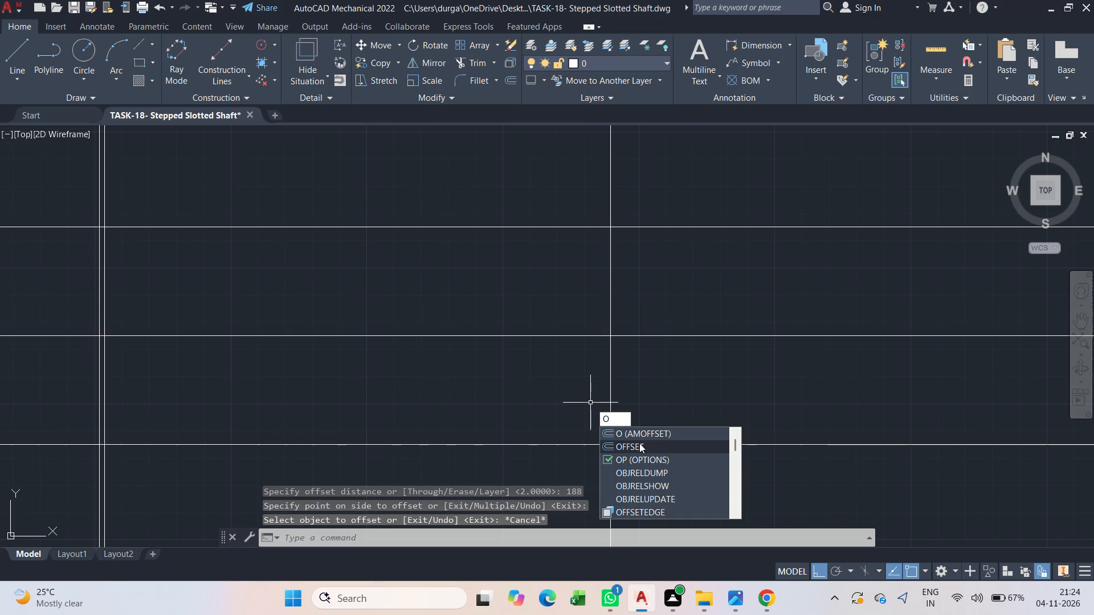
pyautogui.click(639, 444)
pyautogui.press('2')
pyautogui.press('Return')
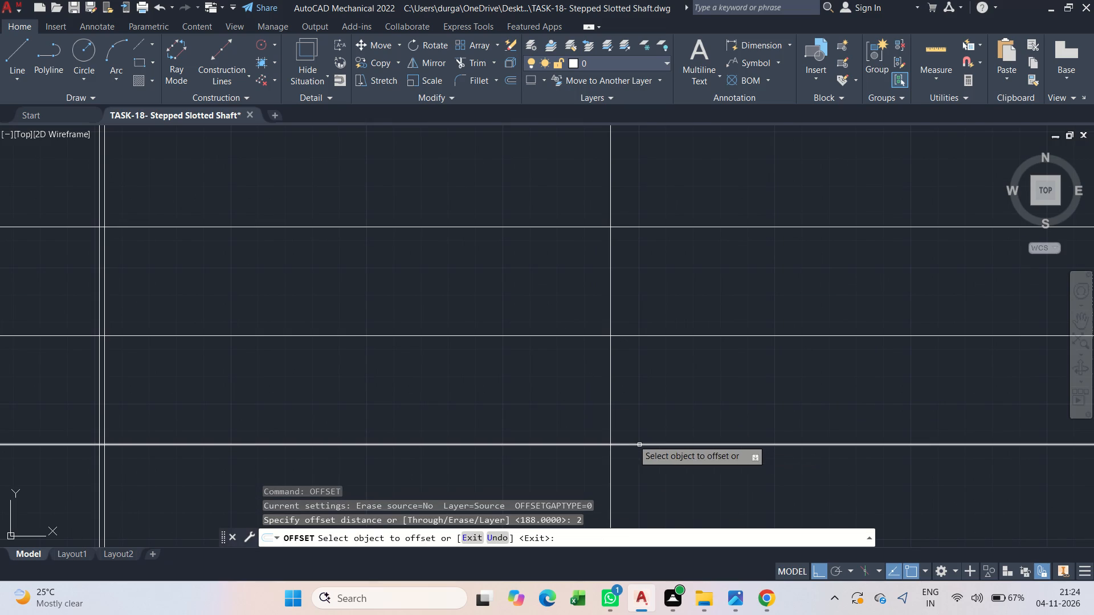
pyautogui.click(611, 415)
pyautogui.click(552, 427)
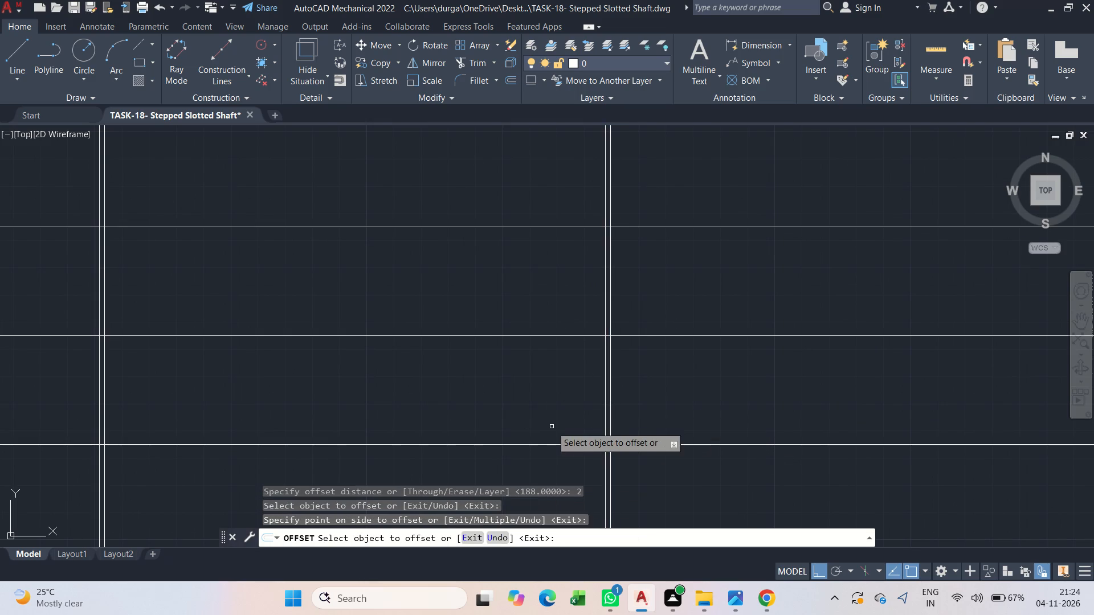
pyautogui.scroll(-3, 552, 427)
pyautogui.press('Escape')
# Trim the four vertical lines above the upper and below the lower horizontal construction line.
pyautogui.scroll(1, 511, 407)
pyautogui.moveTo(511, 407); pyautogui.dragTo(499, 362, button='middle')
pyautogui.press('Escape')
pyautogui.write('tr')
pyautogui.press('space')
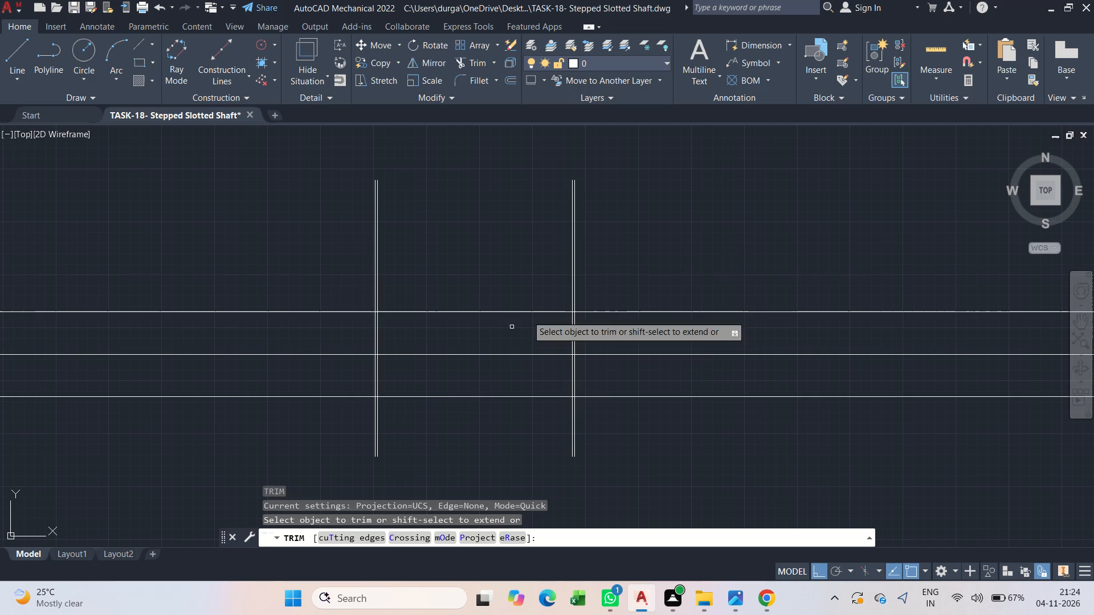
pyautogui.moveTo(668, 244); pyautogui.dragTo(145, 294)
pyautogui.moveTo(612, 442); pyautogui.dragTo(337, 449)
pyautogui.press('Escape')
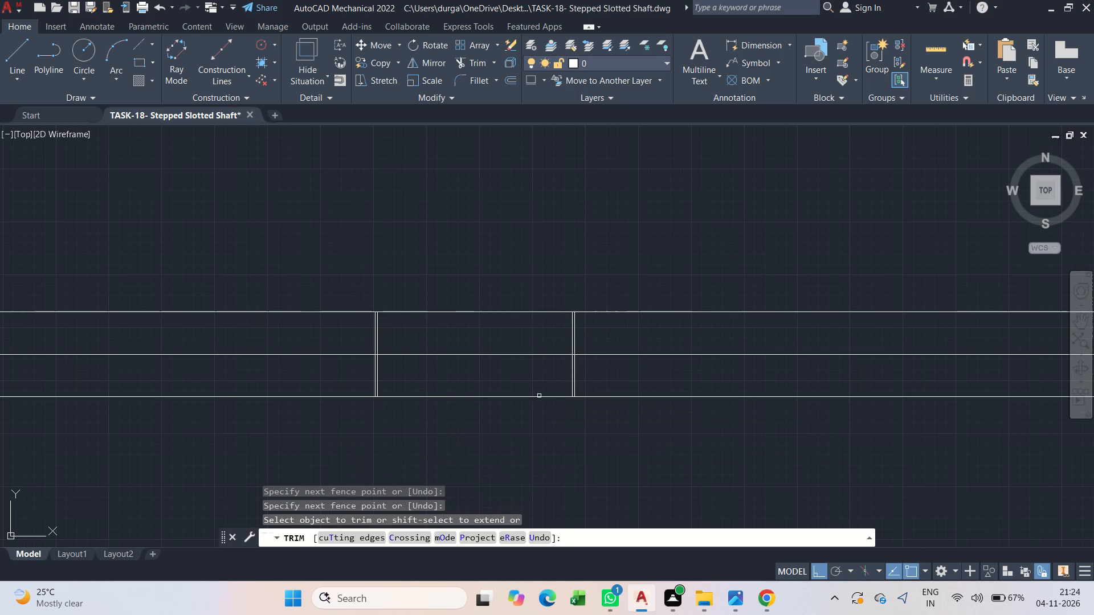
# Save the drawing.
pyautogui.scroll(2, 345, 380)
pyautogui.hotkey('ctrl', 's')
pyautogui.hotkey('ctrl', 's')
pyautogui.hotkey('ctrl', 'd')
# Offset the middle horizontal construction line by 45 to both sides, below and above it.
pyautogui.scroll(-2, 402, 328)
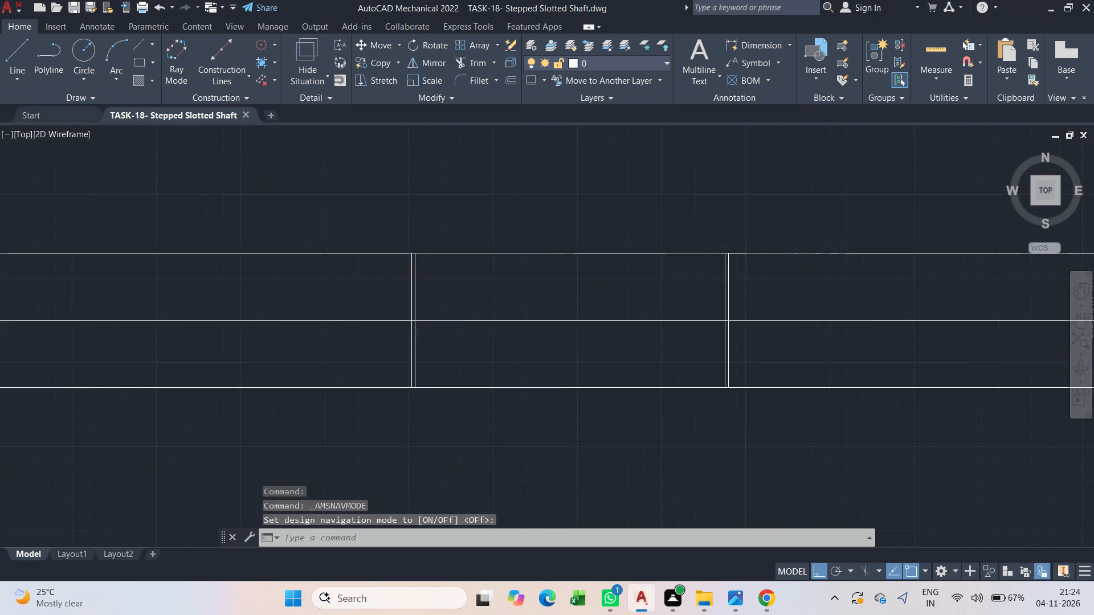
pyautogui.moveTo(464, 334); pyautogui.dragTo(315, 333, button='middle')
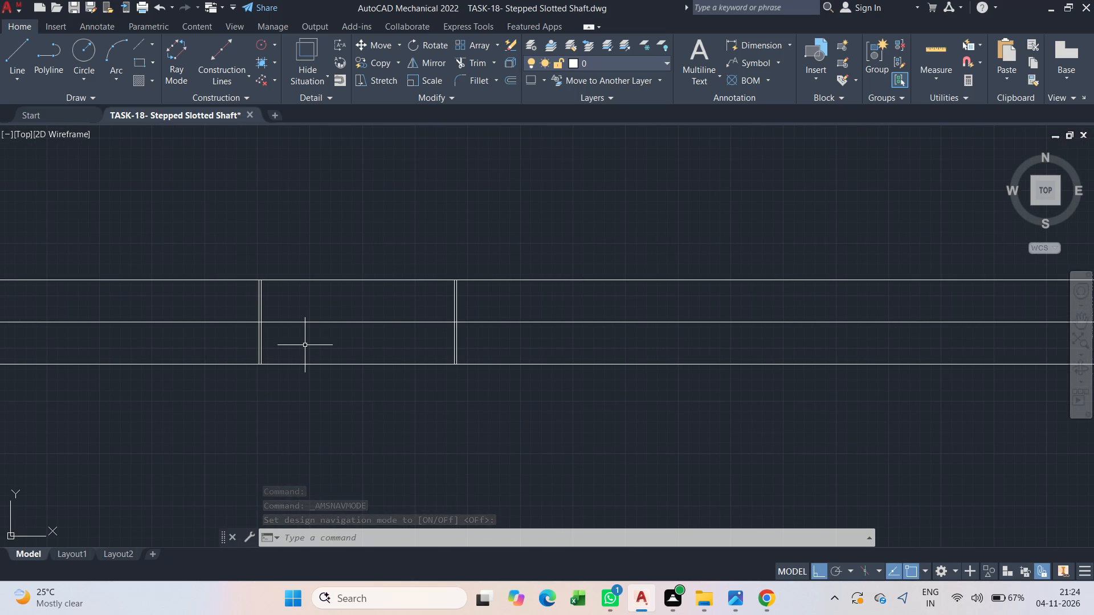
pyautogui.scroll(1, 323, 307)
pyautogui.press('Escape')
pyautogui.moveTo(382, 370); pyautogui.dragTo(368, 350)
pyautogui.click(349, 315)
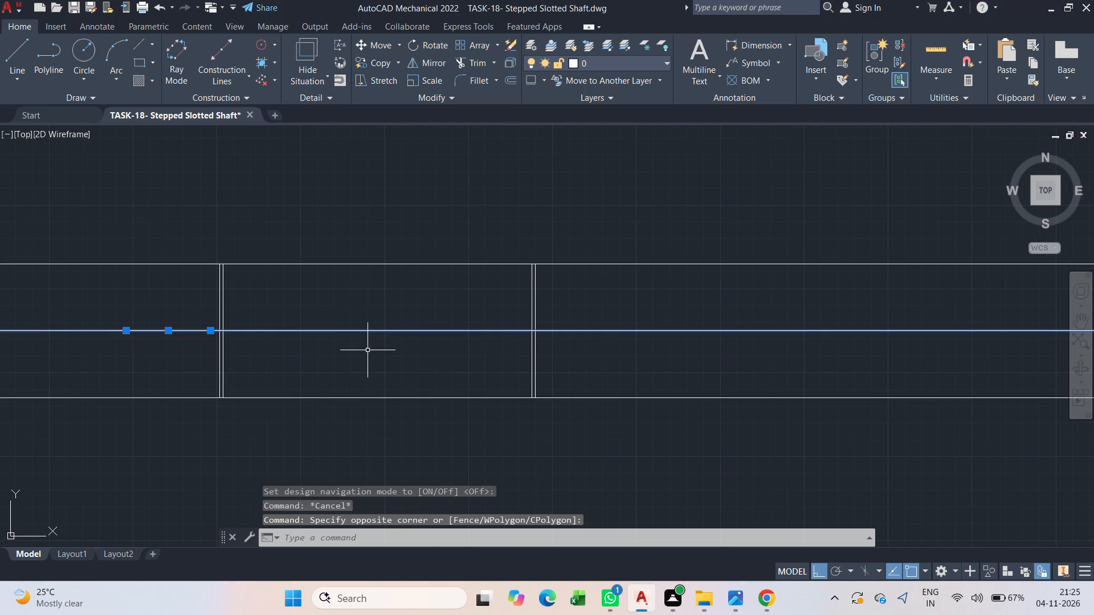
pyautogui.press('o')
pyautogui.click(413, 394)
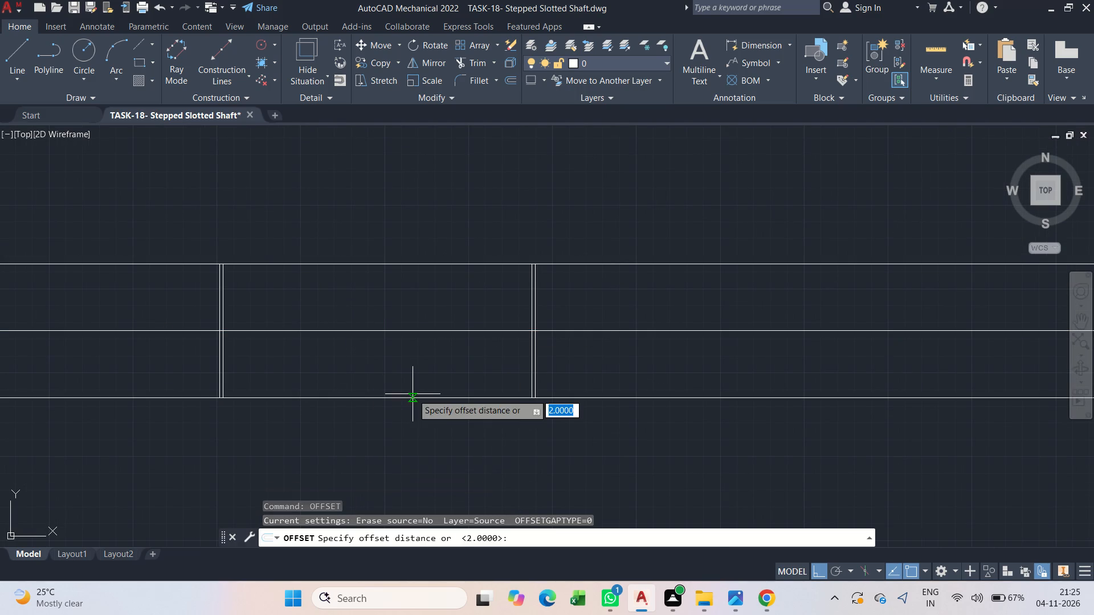
pyautogui.write('456')
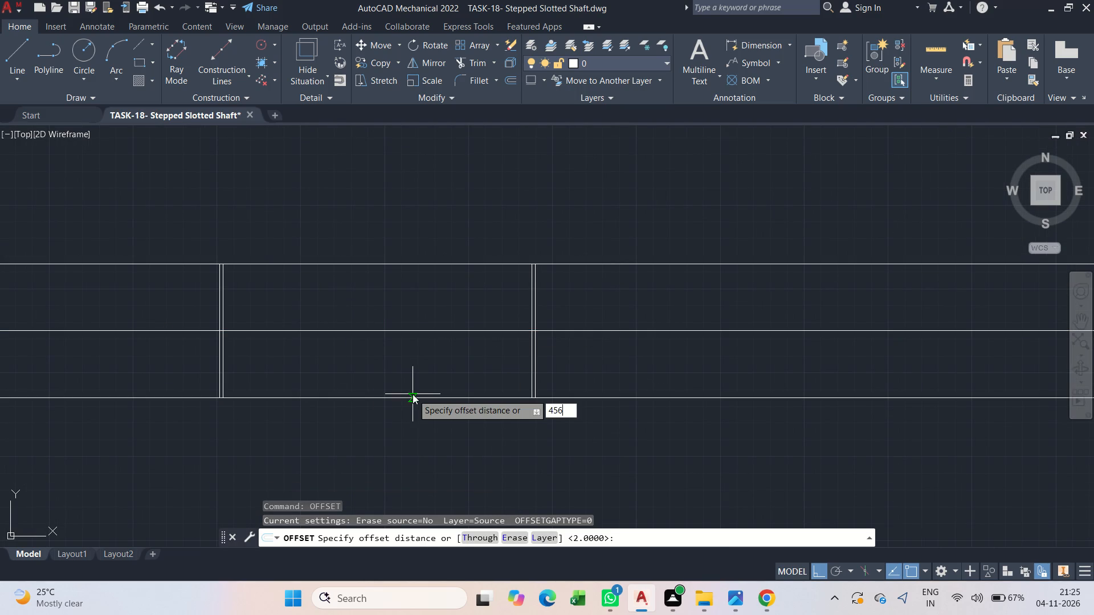
pyautogui.press('BackSpace')
pyautogui.press('Return')
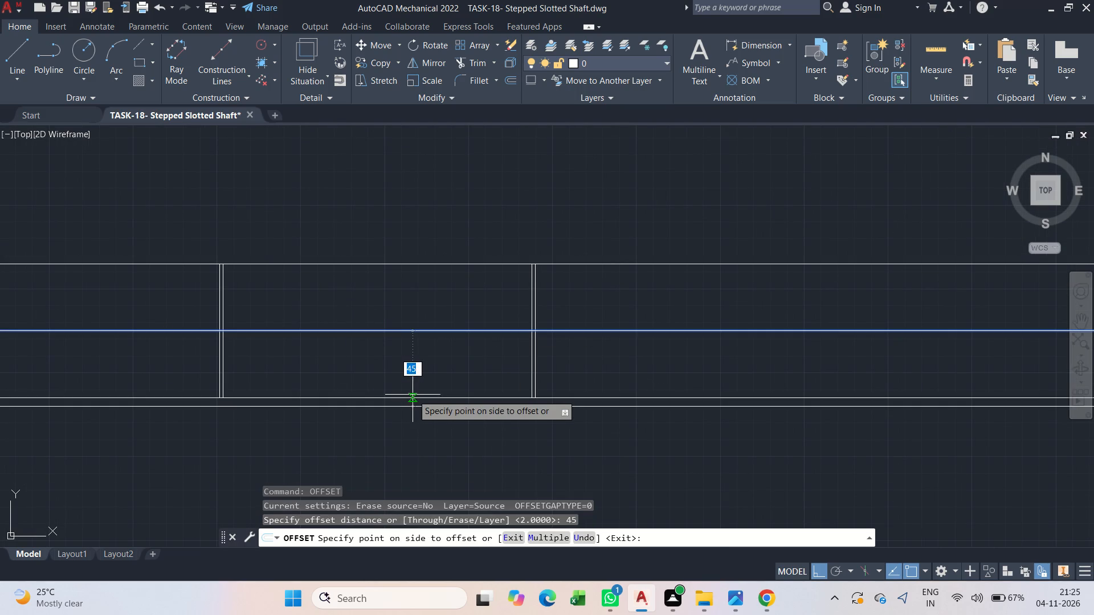
pyautogui.click(422, 428)
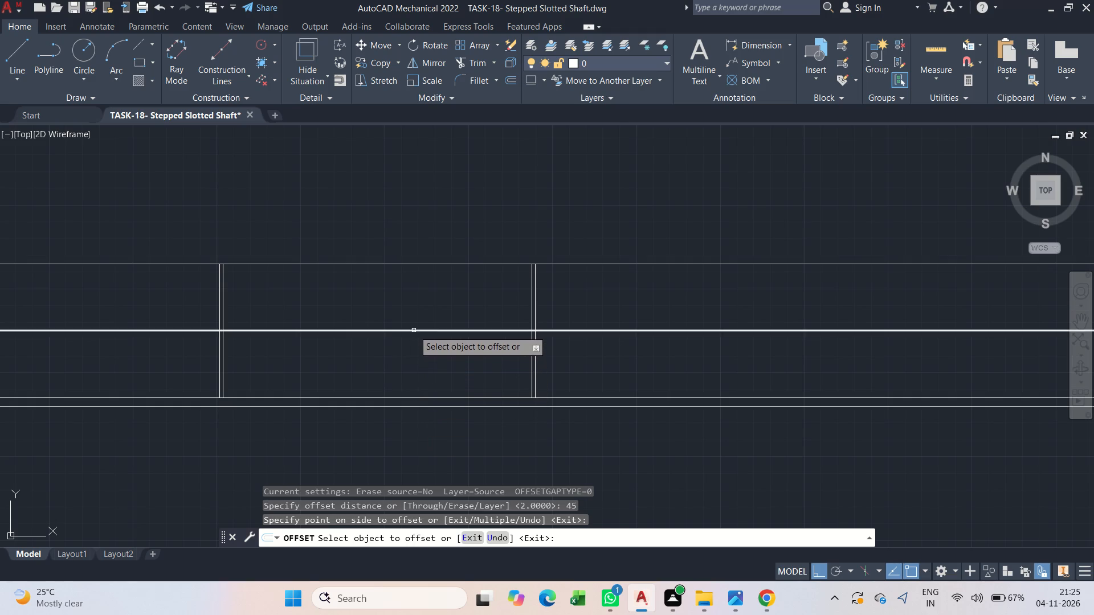
pyautogui.click(414, 330)
pyautogui.click(397, 250)
pyautogui.press('Escape')
# Extend both ends of the four vertical lines to the outermost horizontal construction lines.
pyautogui.scroll(2, 224, 313)
pyautogui.moveTo(233, 317); pyautogui.dragTo(280, 331, button='middle')
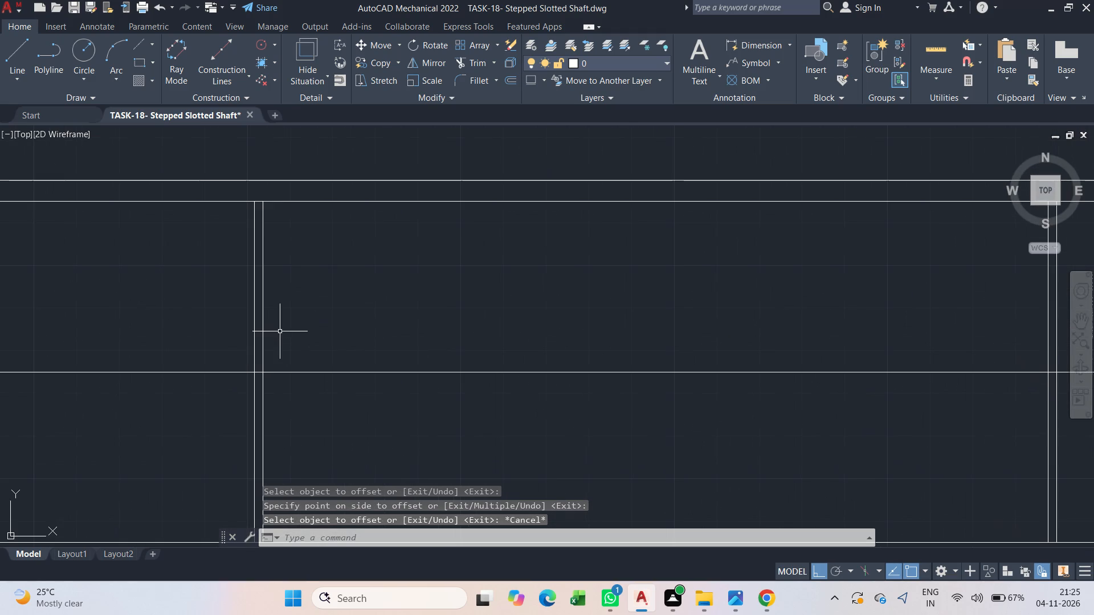
pyautogui.write('ex')
pyautogui.press('space')
pyautogui.moveTo(310, 320); pyautogui.dragTo(99, 325)
pyautogui.scroll(-1, 320, 300)
pyautogui.moveTo(336, 391); pyautogui.dragTo(124, 427)
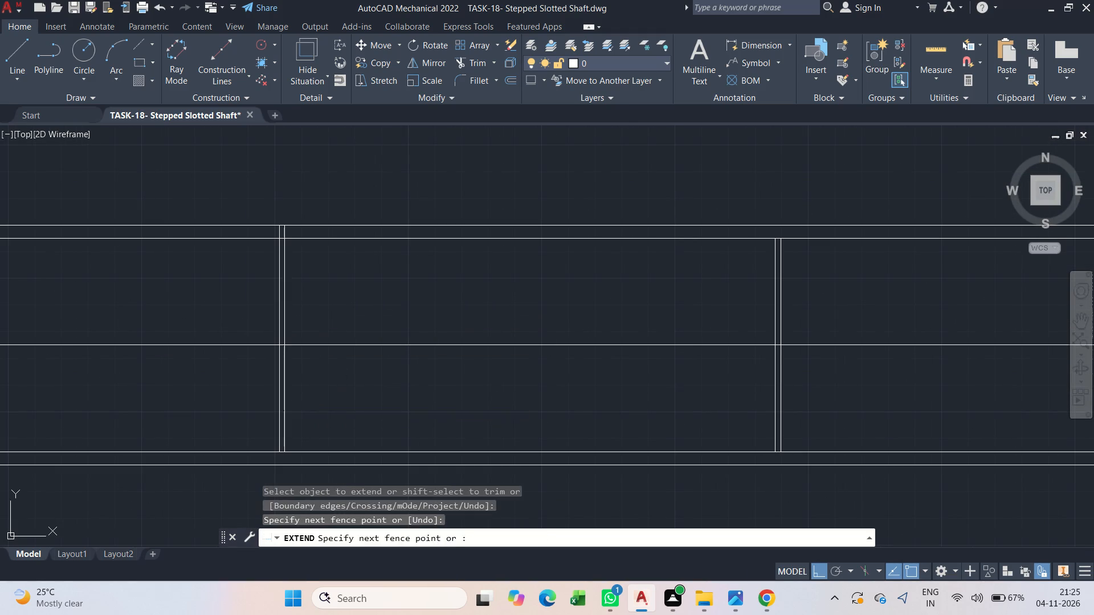
pyautogui.moveTo(124, 427); pyautogui.dragTo(125, 428)
pyautogui.moveTo(805, 388); pyautogui.dragTo(735, 388)
pyautogui.moveTo(797, 284); pyautogui.dragTo(586, 293)
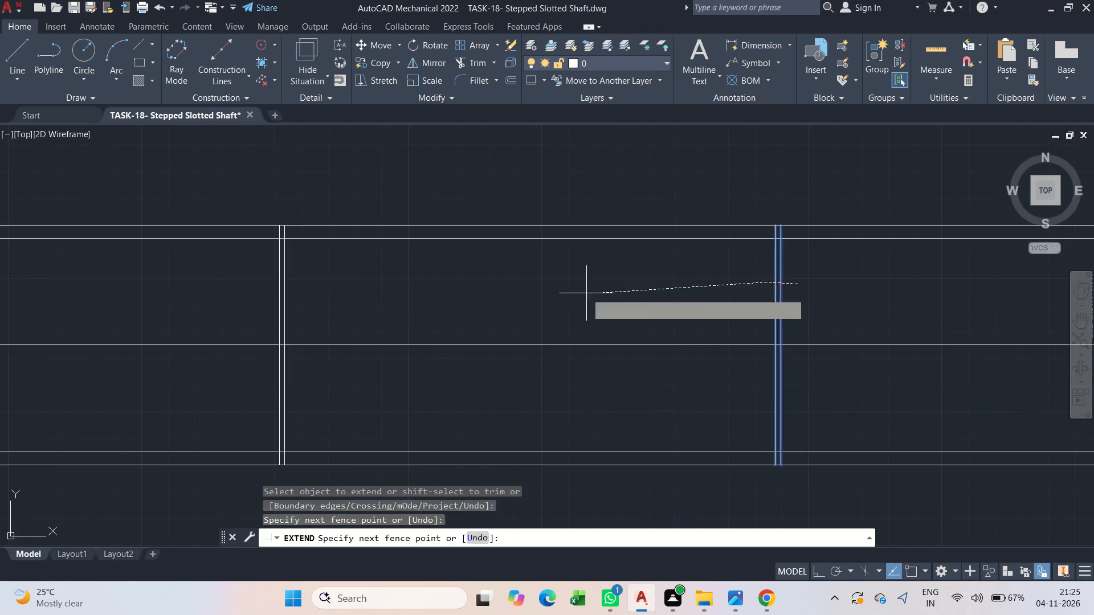
pyautogui.press('Escape')
pyautogui.scroll(-2, 477, 310)
pyautogui.moveTo(476, 310); pyautogui.dragTo(363, 292, button='middle')
pyautogui.press('Escape')
# Trim the outermost upper and lower horizontal lines beyond the vertical pairs on both sides.
pyautogui.scroll(2, 318, 294)
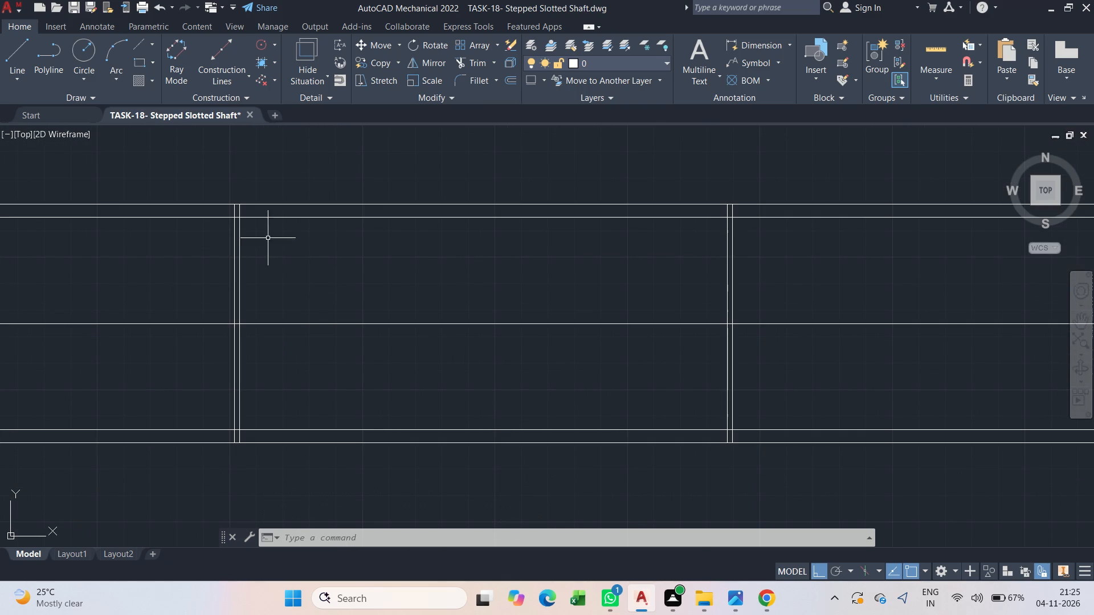
pyautogui.write('tr')
pyautogui.press('space')
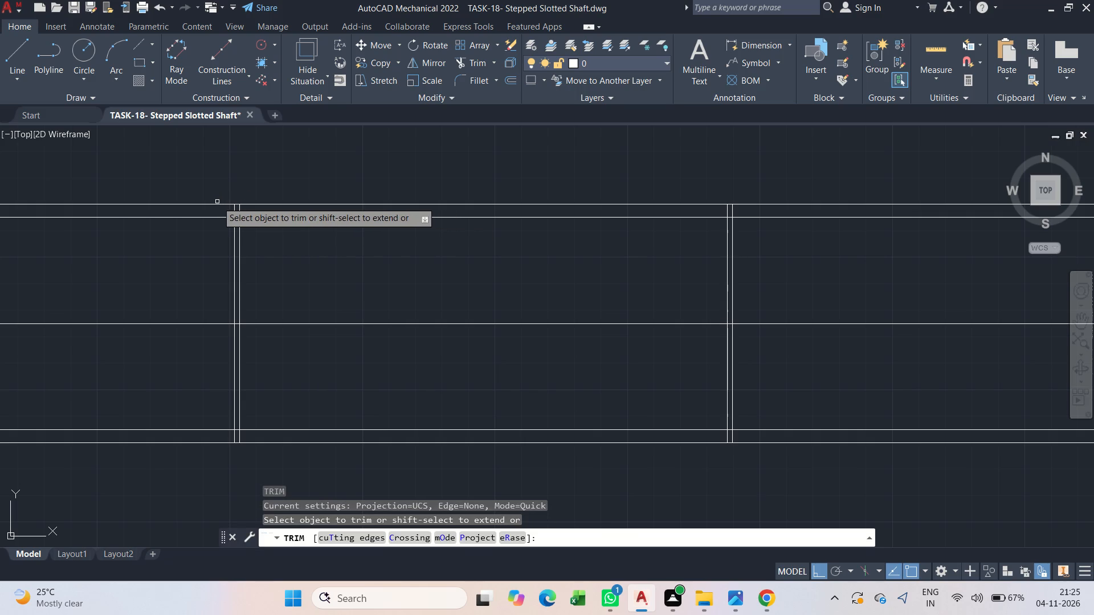
pyautogui.click(215, 205)
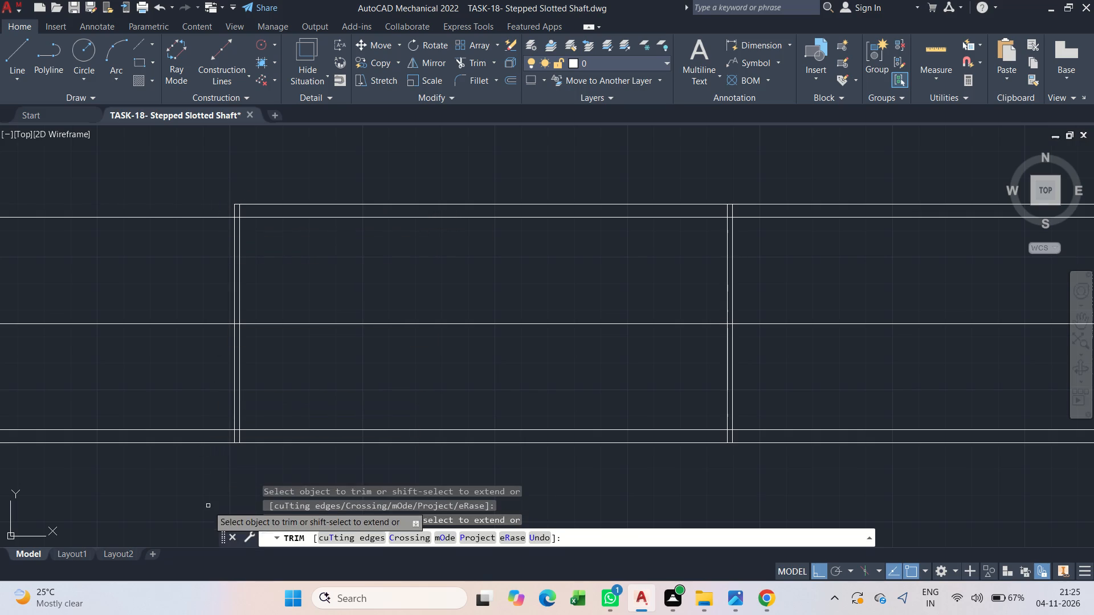
pyautogui.click(198, 443)
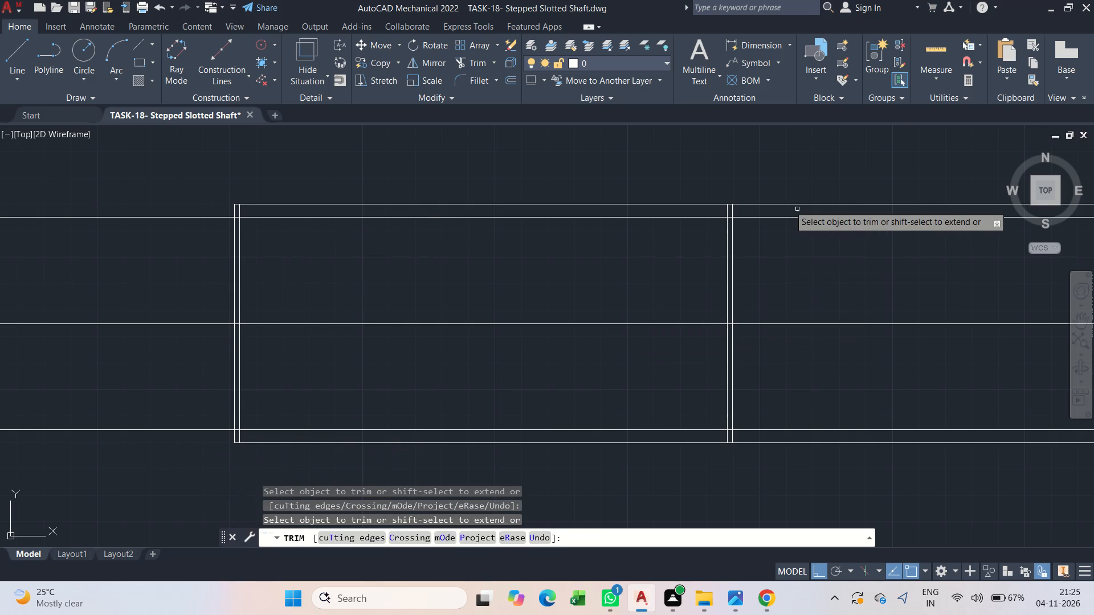
pyautogui.click(789, 206)
pyautogui.click(807, 443)
pyautogui.press('Escape')
# Trim the upper and lower horizontal lines offset by 40 between the inner vertical lines of the block.
pyautogui.scroll(-2, 234, 392)
pyautogui.moveTo(234, 392); pyautogui.dragTo(131, 295, button='middle')
pyautogui.press('Escape')
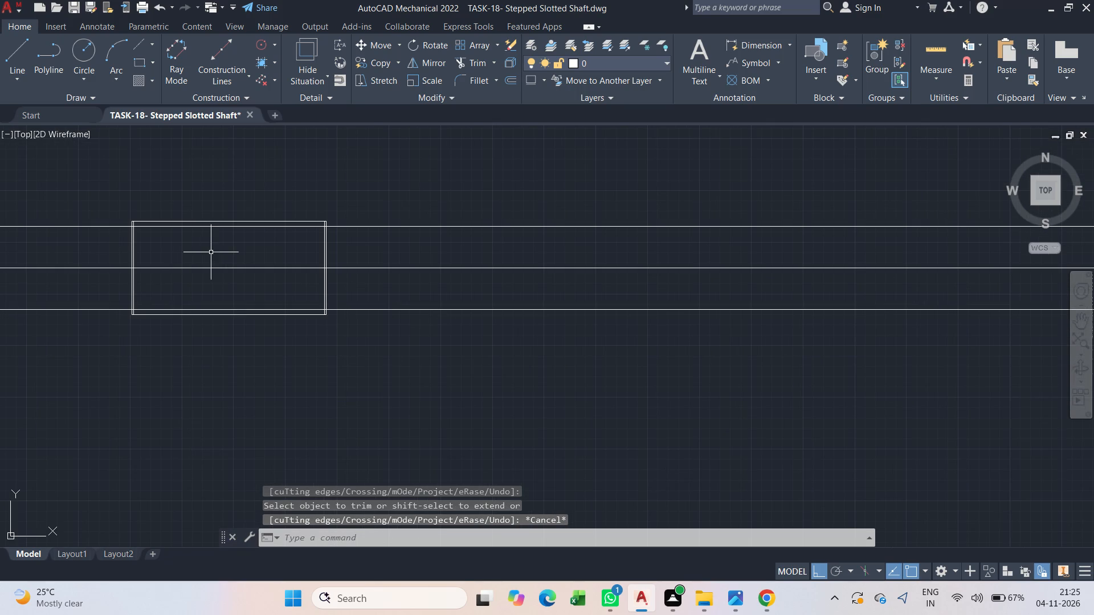
pyautogui.scroll(3, 211, 252)
pyautogui.press('Escape')
pyautogui.press('t')
pyautogui.write('r')
pyautogui.press('space')
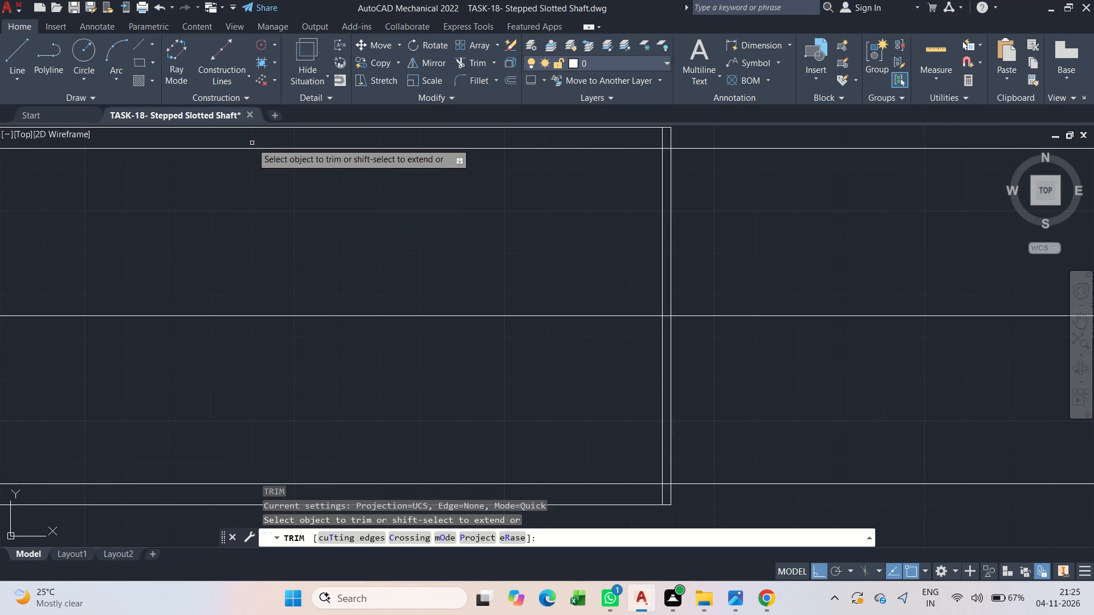
pyautogui.click(252, 143)
pyautogui.scroll(-2, 271, 153)
pyautogui.moveTo(271, 153); pyautogui.dragTo(302, 166, button='middle')
pyautogui.click(302, 171)
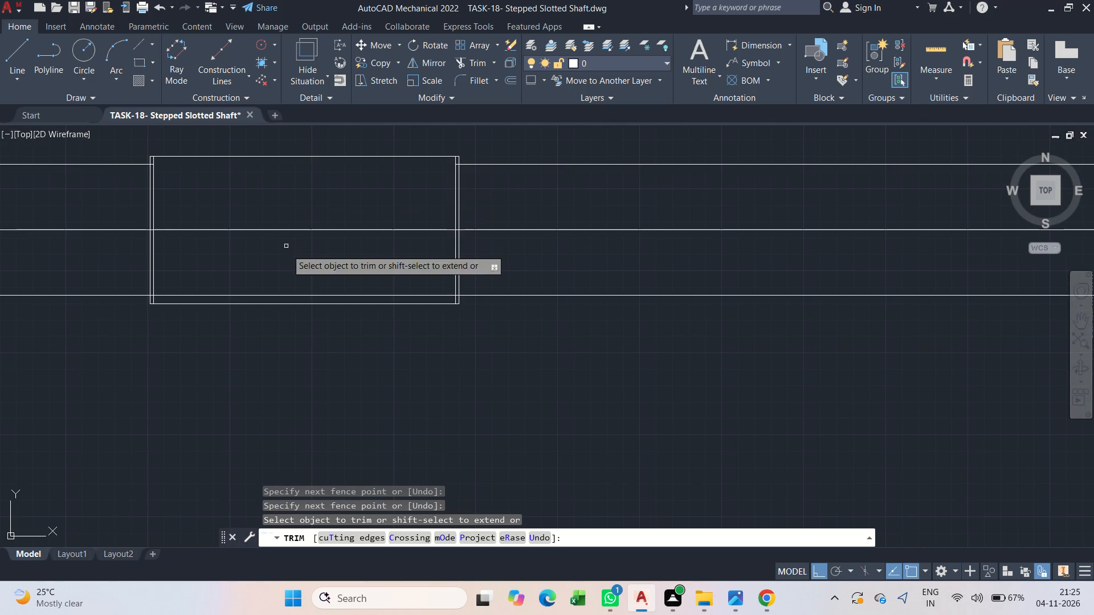
pyautogui.click(286, 296)
pyautogui.press('Escape')
pyautogui.moveTo(214, 271); pyautogui.dragTo(231, 280, button='middle')
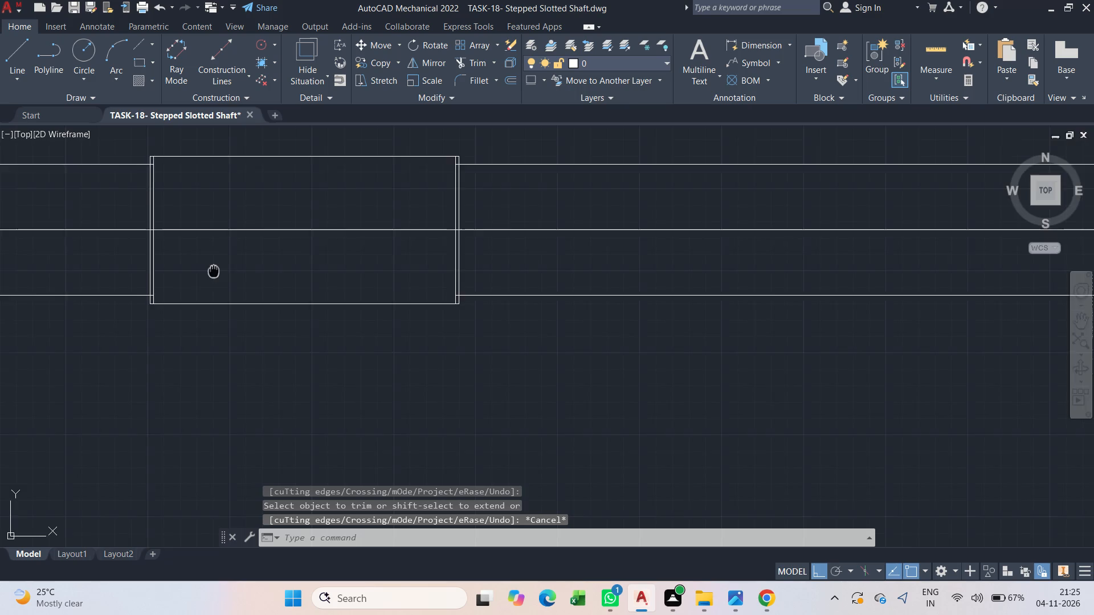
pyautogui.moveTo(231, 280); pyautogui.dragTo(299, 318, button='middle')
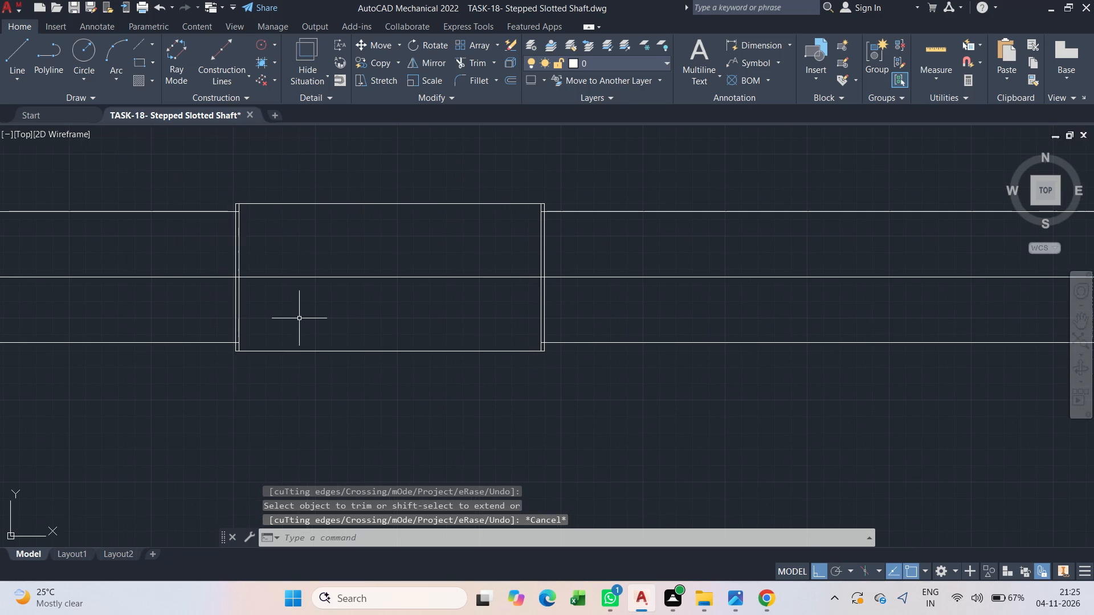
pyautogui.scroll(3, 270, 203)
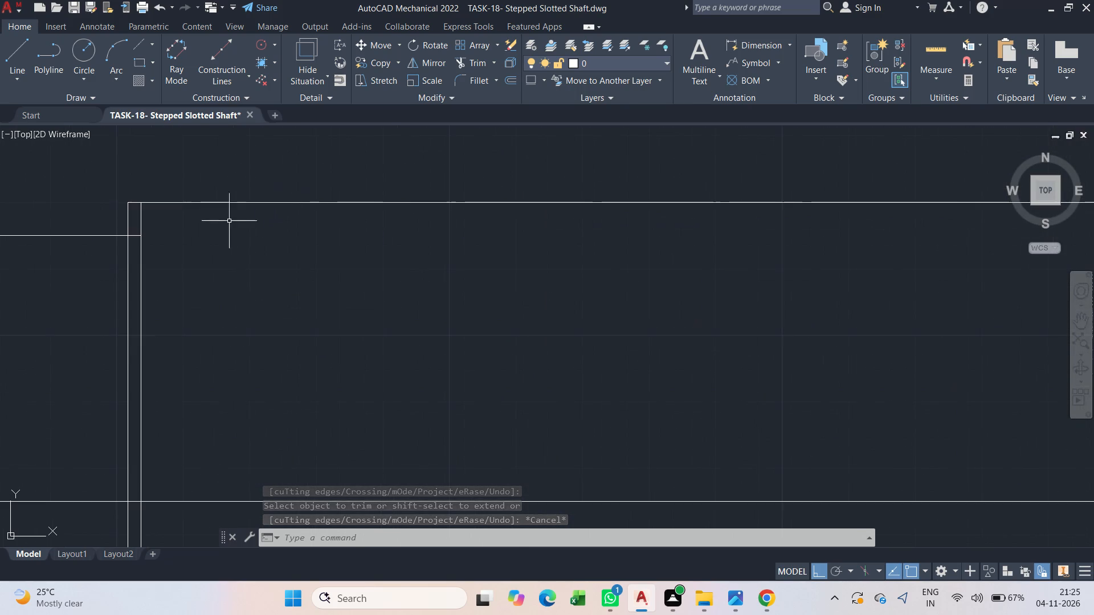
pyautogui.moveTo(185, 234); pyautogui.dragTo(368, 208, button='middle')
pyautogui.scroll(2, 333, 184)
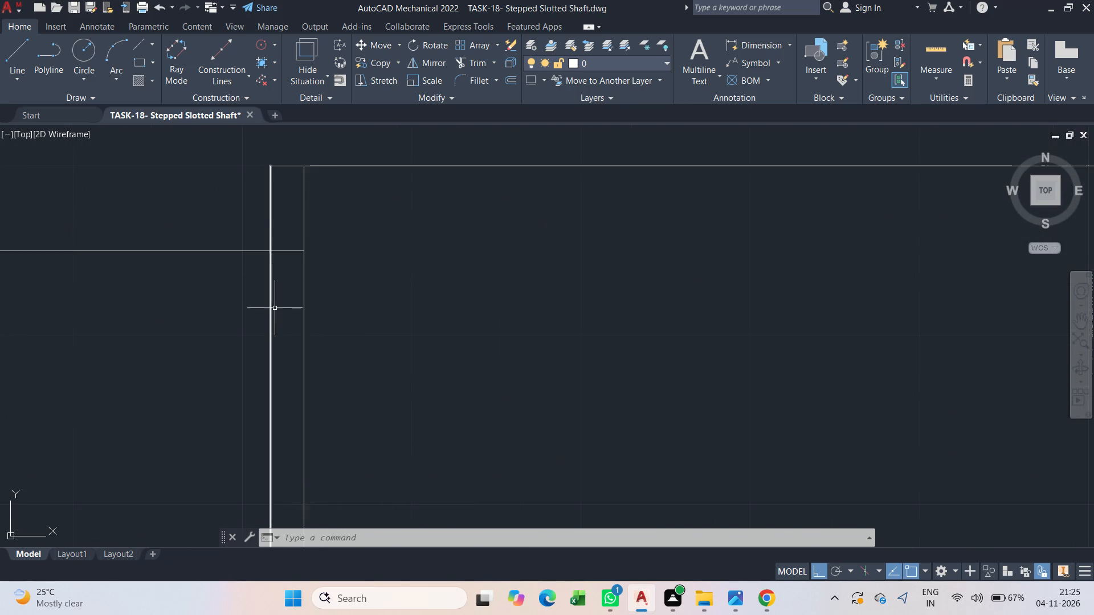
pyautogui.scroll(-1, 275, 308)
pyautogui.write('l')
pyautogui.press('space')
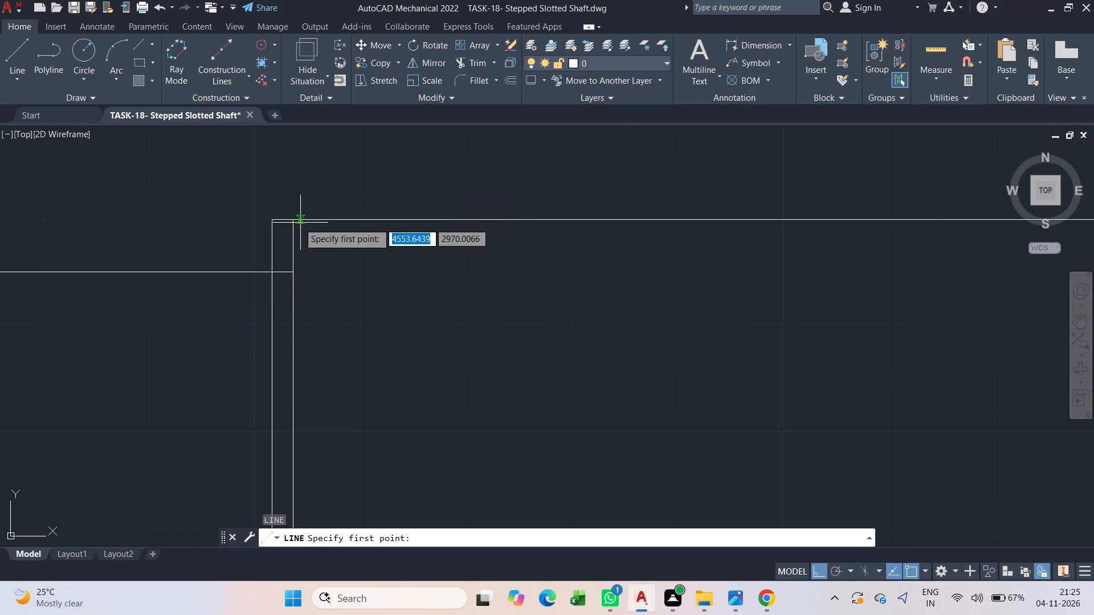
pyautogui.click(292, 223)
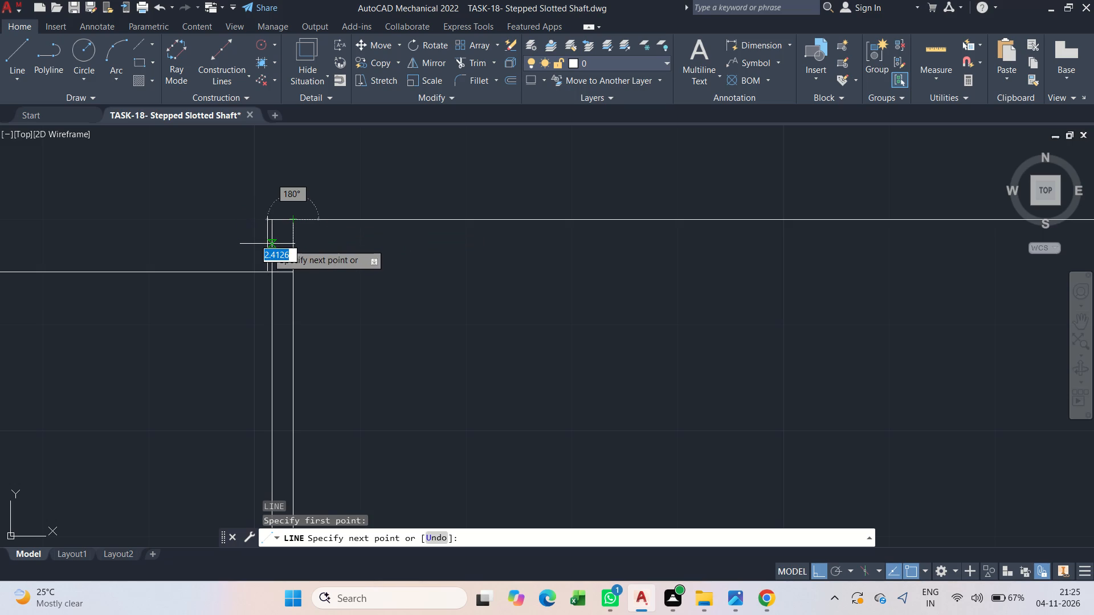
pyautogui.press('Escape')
# Draw a chamfer line at the block's upper-left corner, from 2 below the outer corner to the inner vertical line's top end.
pyautogui.scroll(1, 269, 238)
pyautogui.write('l')
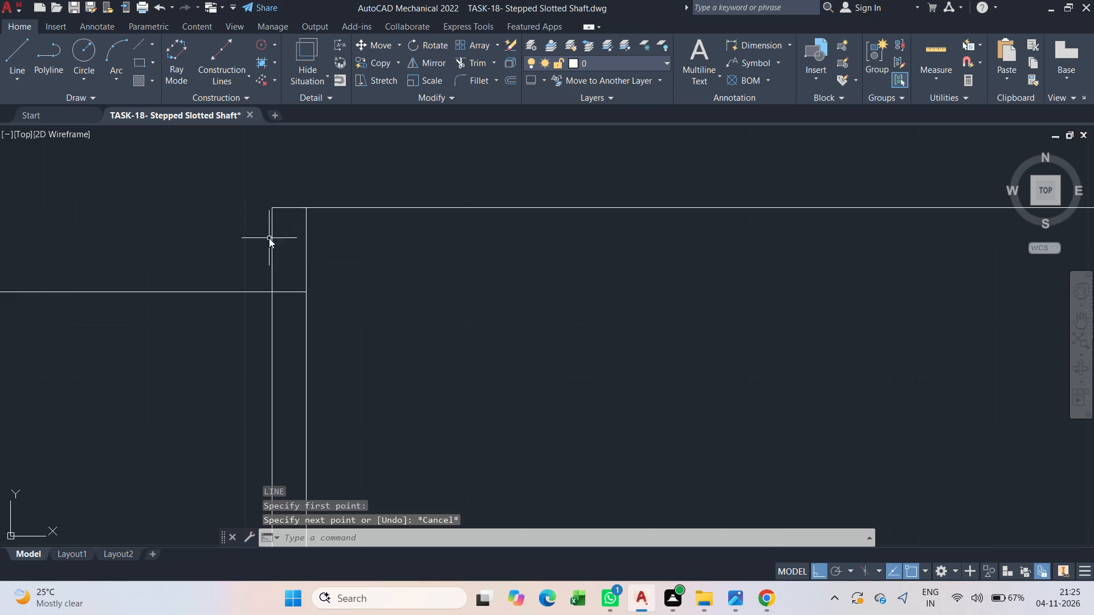
pyautogui.press('space')
pyautogui.moveTo(271, 208); pyautogui.dragTo(272, 215)
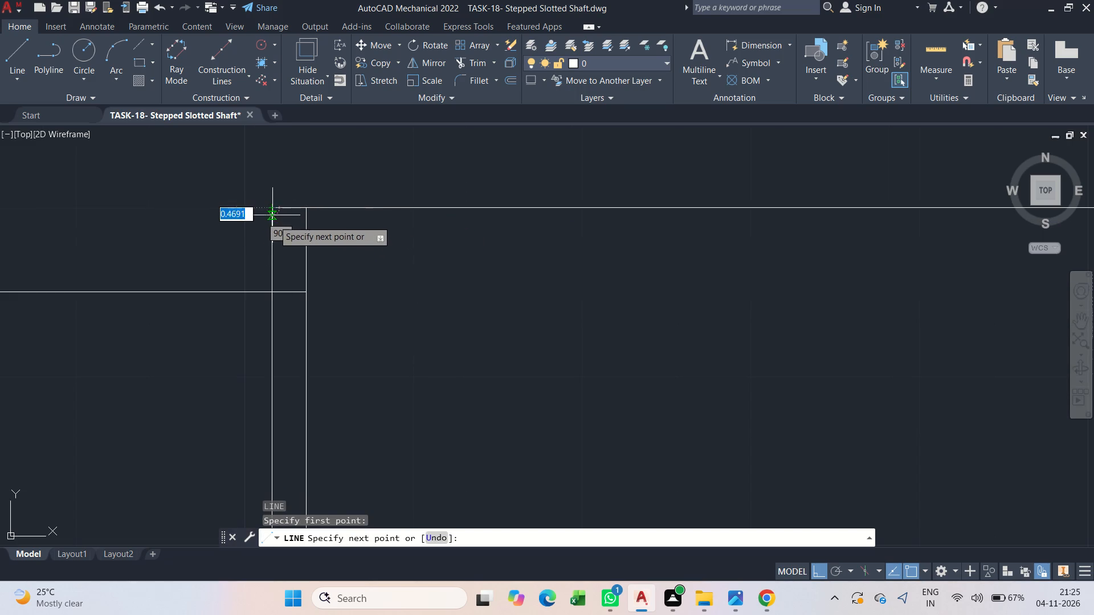
pyautogui.press('2')
pyautogui.press('Return')
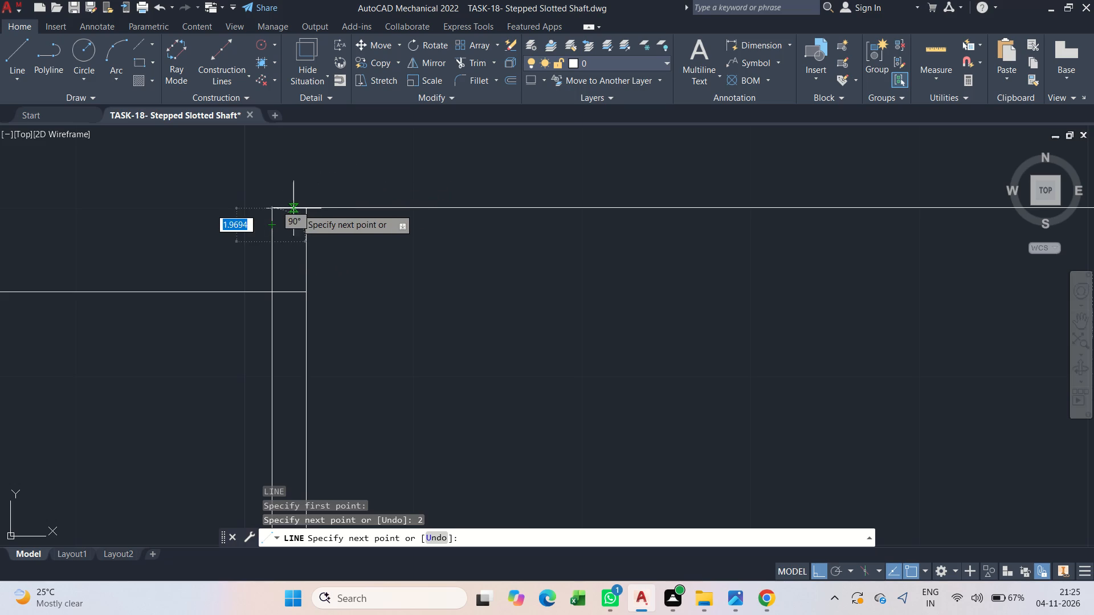
pyautogui.click(310, 208)
pyautogui.press('Escape')
# Trim the horizontal and vertical line ends outside the chamfer at the block's upper-left corner.
pyautogui.write('tr')
pyautogui.press('space')
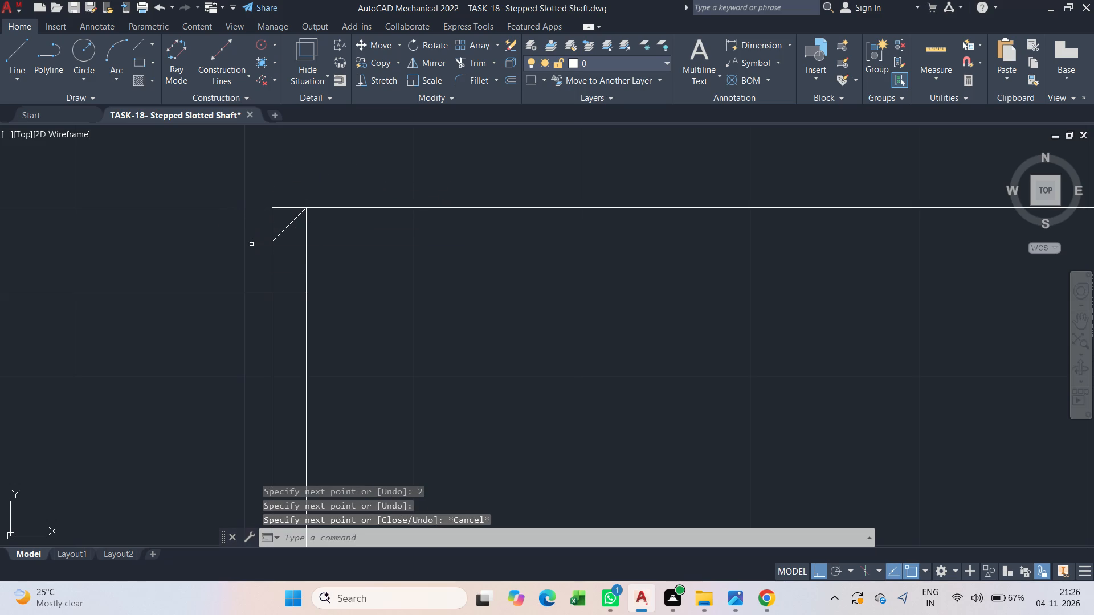
pyautogui.moveTo(300, 202); pyautogui.dragTo(268, 232)
pyautogui.press('Escape')
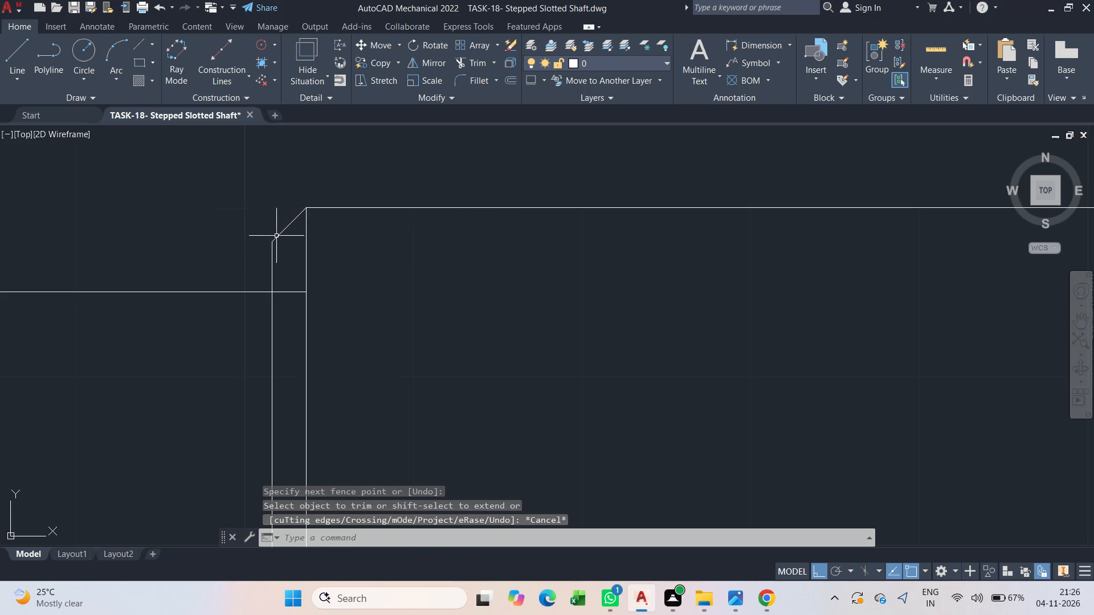
# Mirror the upper-left chamfer line about the middle horizontal line, keeping the original.
pyautogui.click(285, 234)
pyautogui.click(277, 223)
pyautogui.scroll(-2, 291, 259)
pyautogui.moveTo(314, 311); pyautogui.dragTo(220, 205, button='middle')
pyautogui.scroll(-2, 220, 205)
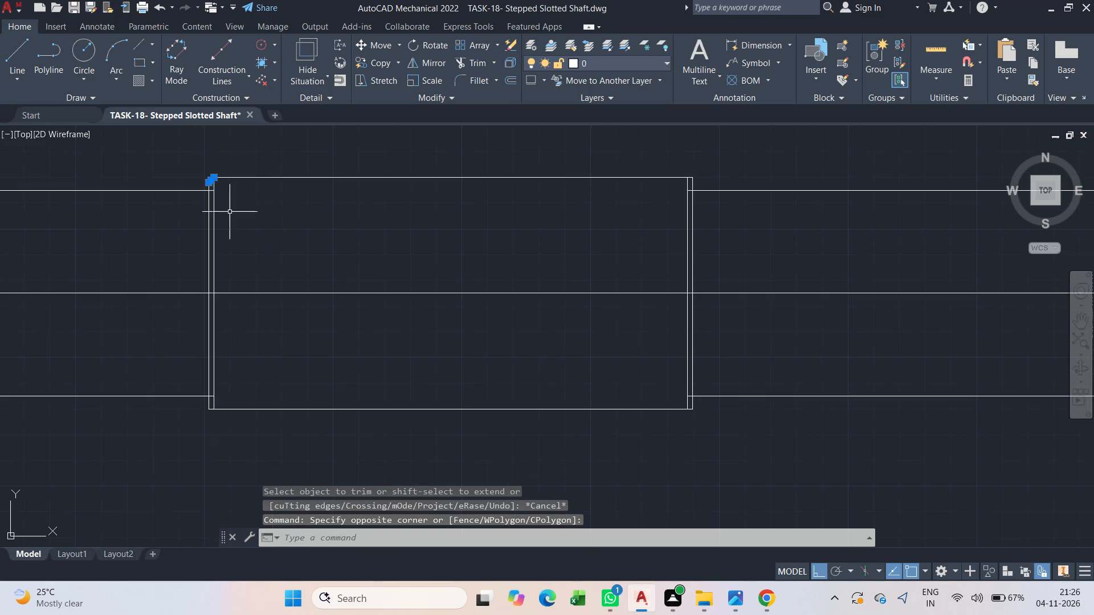
pyautogui.write('mi')
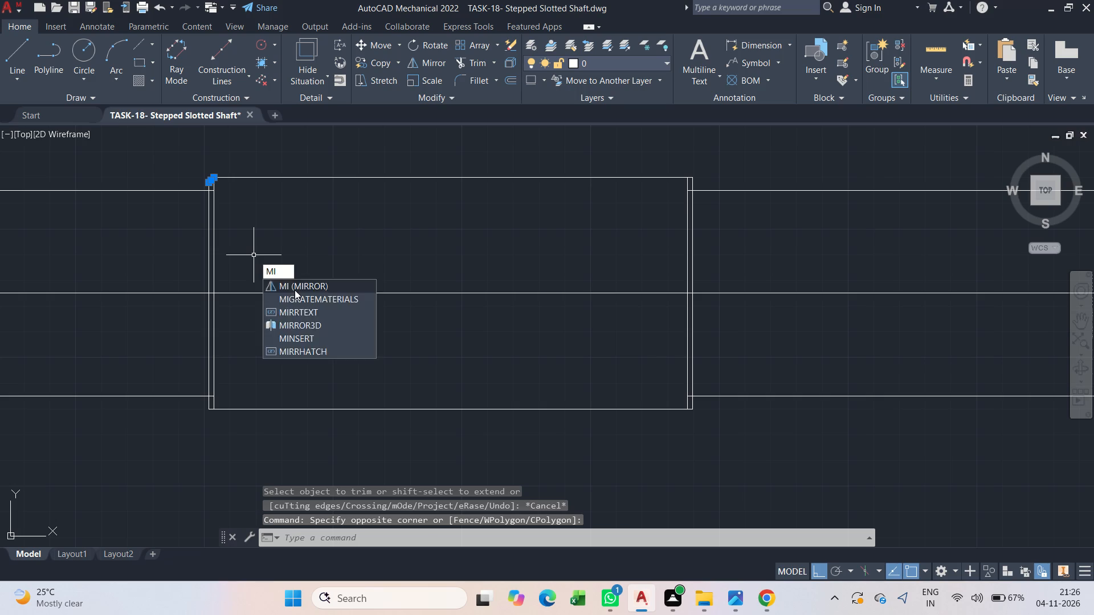
pyautogui.click(295, 290)
pyautogui.scroll(3, 208, 298)
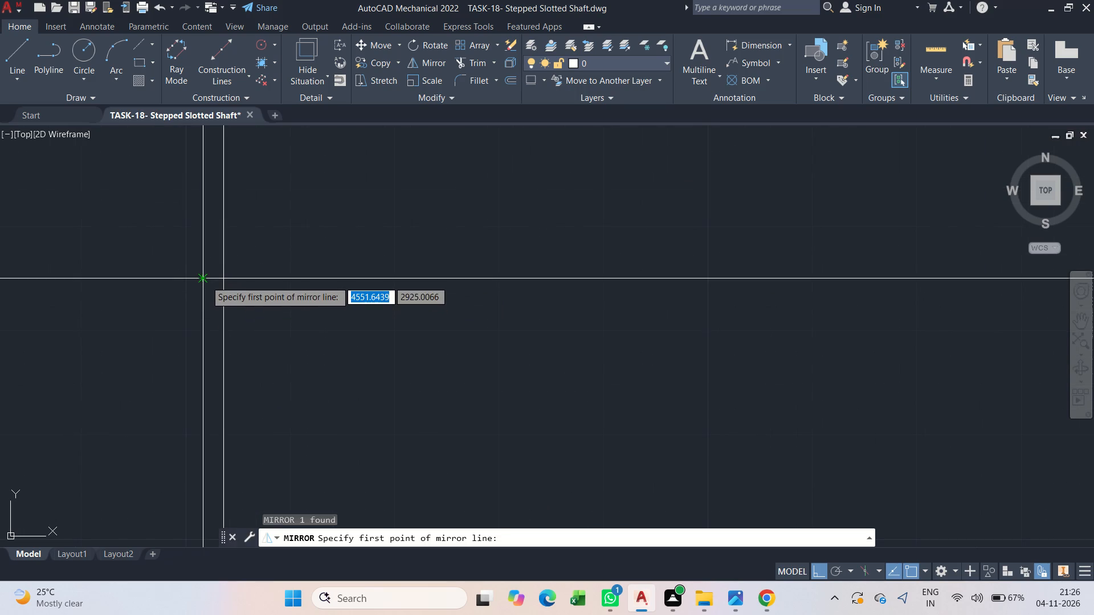
pyautogui.moveTo(206, 281); pyautogui.dragTo(173, 280)
pyautogui.moveTo(149, 282); pyautogui.dragTo(487, 284, button='middle')
pyautogui.click(290, 280)
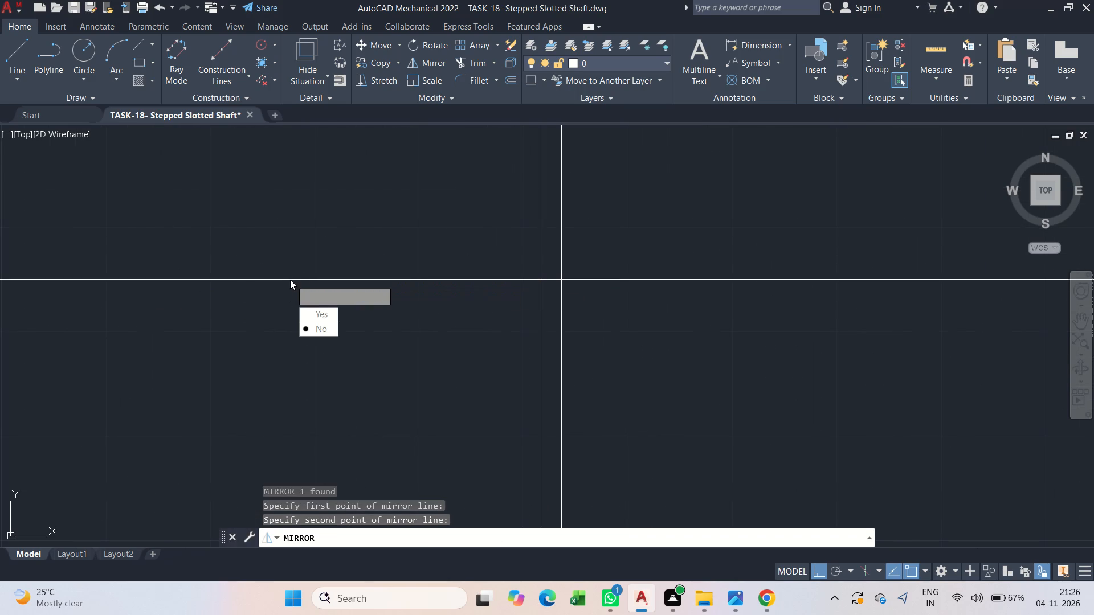
pyautogui.moveTo(321, 328); pyautogui.dragTo(290, 280)
pyautogui.scroll(-5, 389, 227)
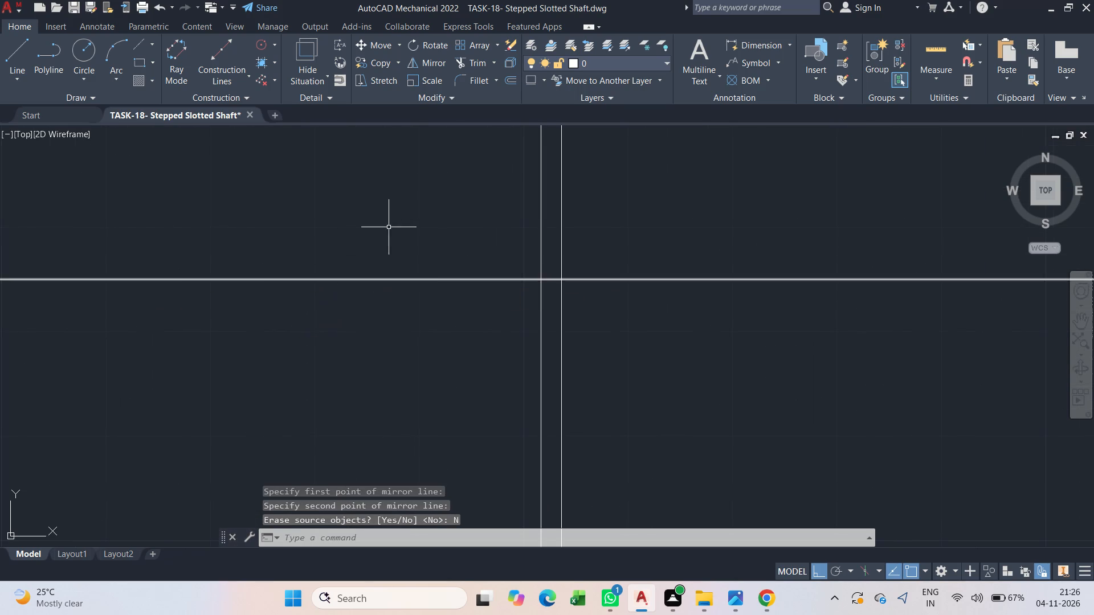
pyautogui.press('Escape')
# Trim the horizontal and vertical line ends outside the chamfer at the block's lower-left corner.
pyautogui.scroll(5, 411, 336)
pyautogui.moveTo(508, 428); pyautogui.dragTo(370, 243, button='middle')
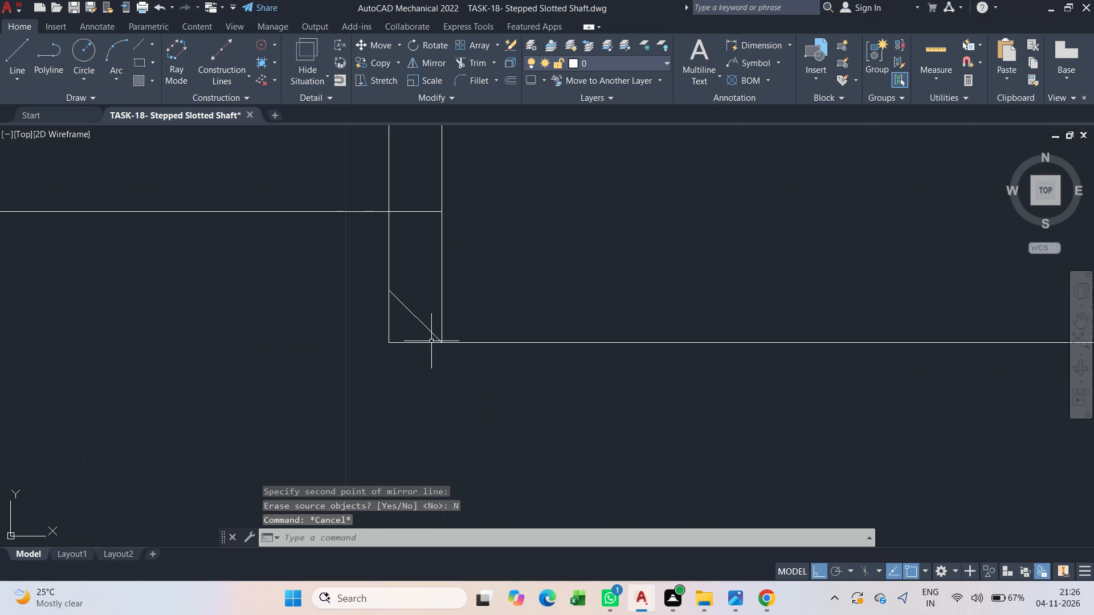
pyautogui.write('tr')
pyautogui.press('space')
pyautogui.moveTo(376, 307); pyautogui.dragTo(420, 351)
pyautogui.press('Escape')
pyautogui.scroll(-2, 420, 351)
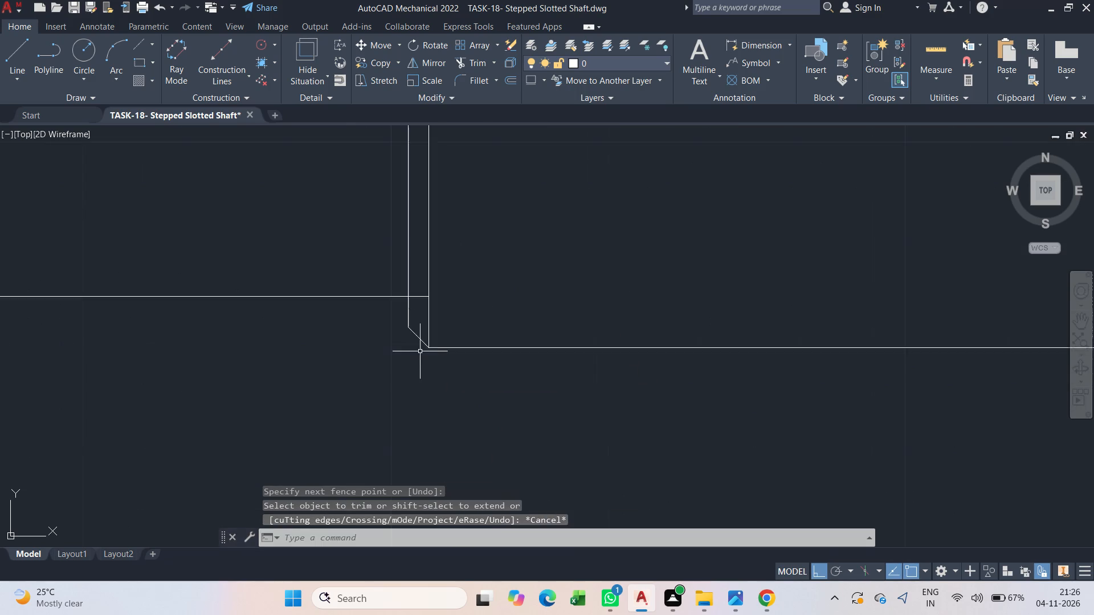
# Mirror both left chamfer lines about a vertical axis through the midpoint of the block's top edge, keeping the originals.
pyautogui.scroll(-2, 417, 352)
pyautogui.moveTo(534, 288); pyautogui.dragTo(242, 347, button='middle')
pyautogui.press('Escape')
pyautogui.scroll(-2, 242, 347)
pyautogui.press('Escape')
pyautogui.moveTo(272, 338); pyautogui.dragTo(372, 336, button='middle')
pyautogui.scroll(2, 296, 277)
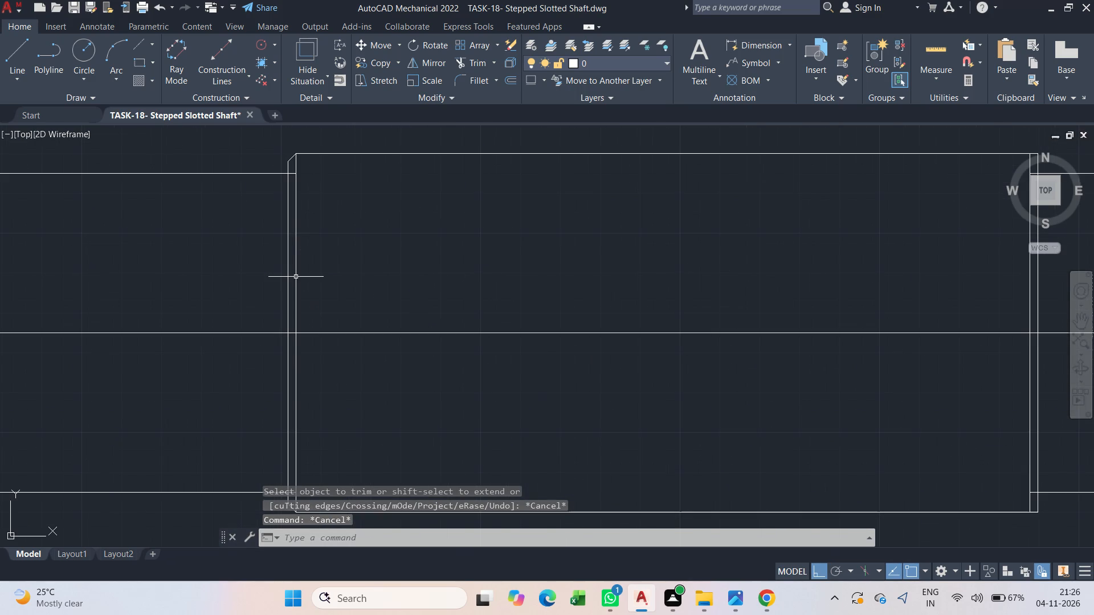
pyautogui.scroll(-2, 296, 277)
pyautogui.scroll(2, 275, 203)
pyautogui.scroll(2, 324, 251)
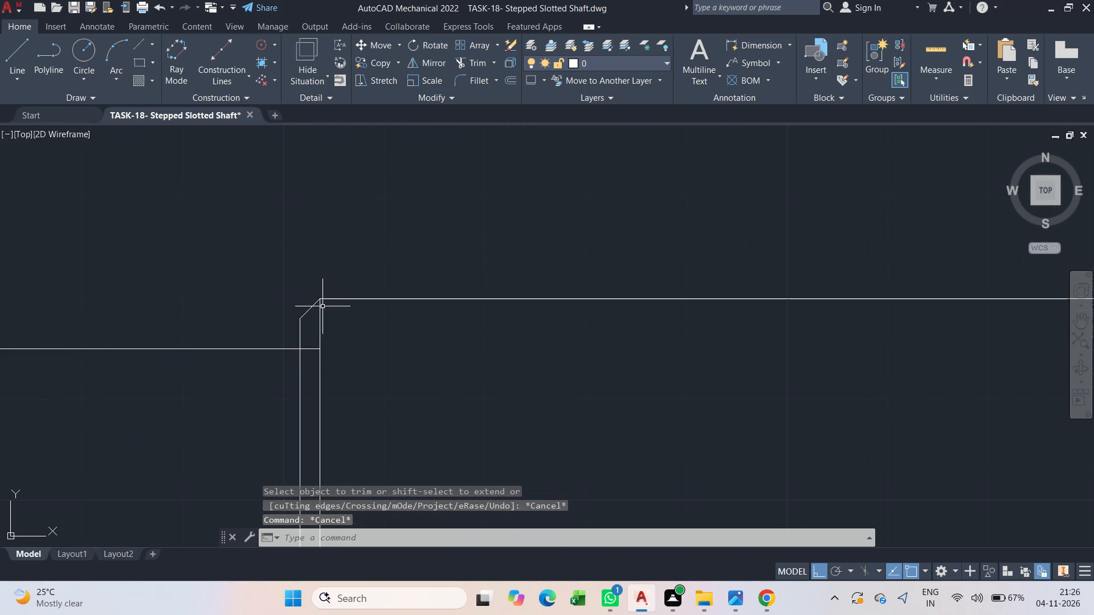
pyautogui.click(307, 330)
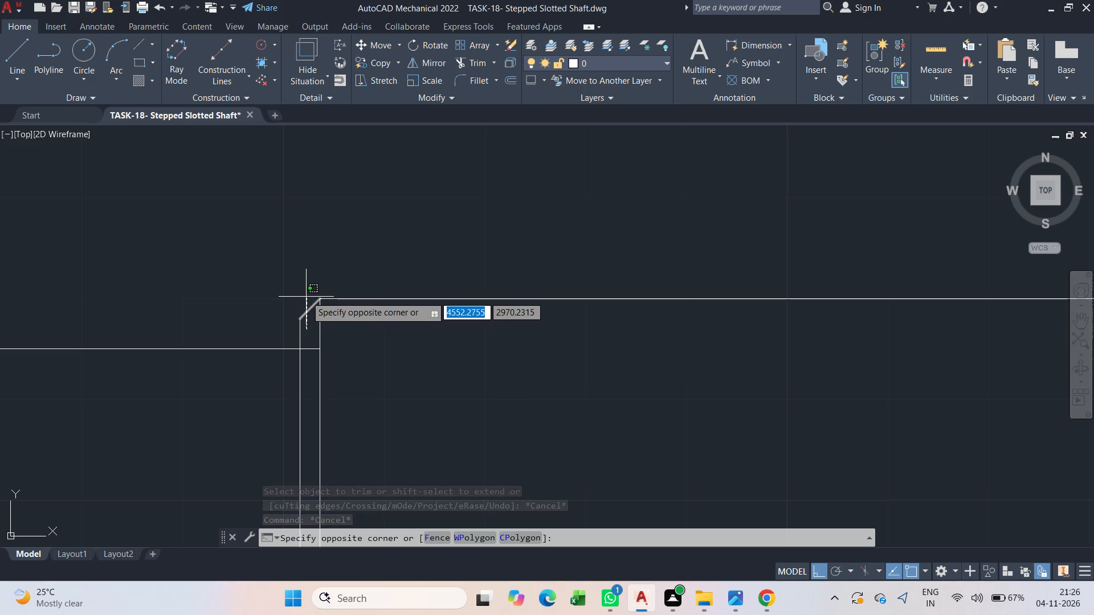
pyautogui.click(306, 296)
pyautogui.scroll(-4, 309, 323)
pyautogui.moveTo(333, 459); pyautogui.dragTo(326, 341, button='middle')
pyautogui.scroll(3, 321, 341)
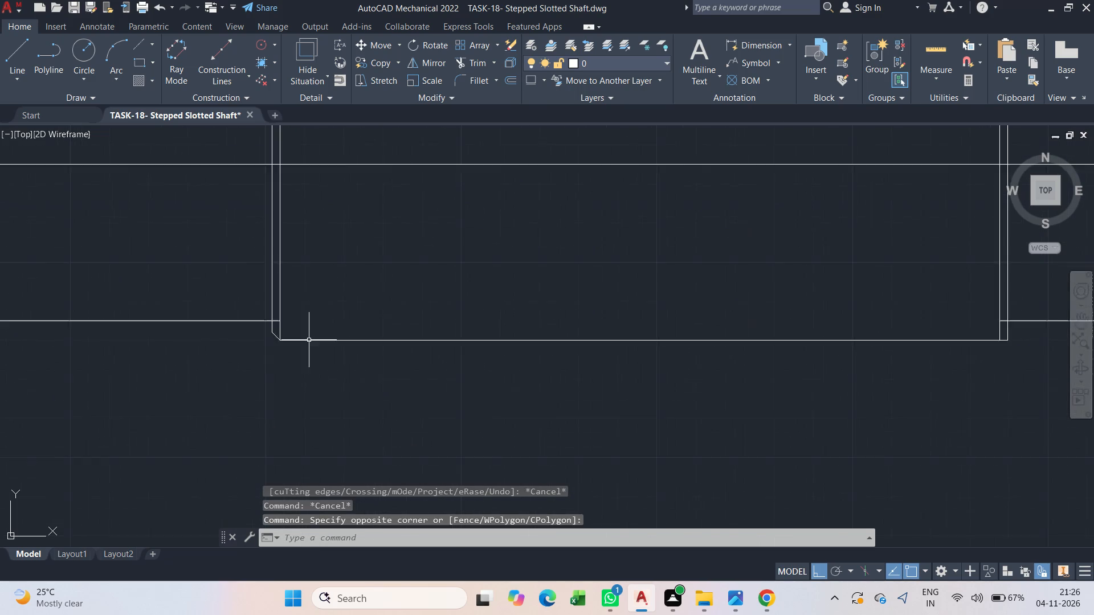
pyautogui.scroll(1, 259, 333)
pyautogui.keyDown('shift'); pyautogui.moveTo(255, 354); pyautogui.dragTo(254, 354); pyautogui.keyUp('shift')
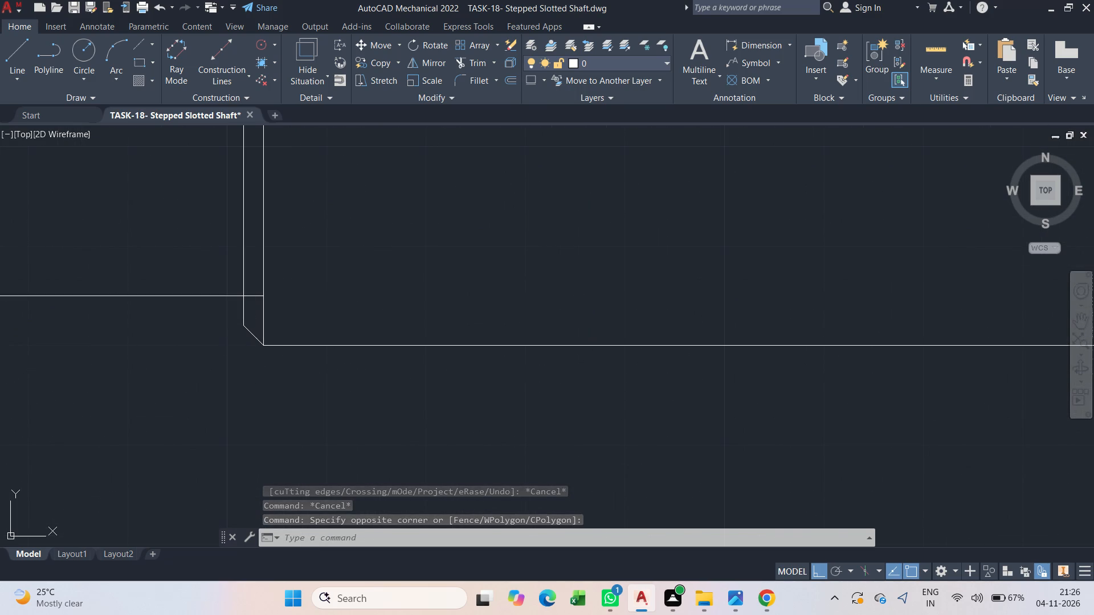
pyautogui.keyDown('shift'); pyautogui.moveTo(254, 354); pyautogui.dragTo(250, 336); pyautogui.keyUp('shift')
pyautogui.keyDown('shift'); pyautogui.click(251, 315); pyautogui.keyUp('shift')
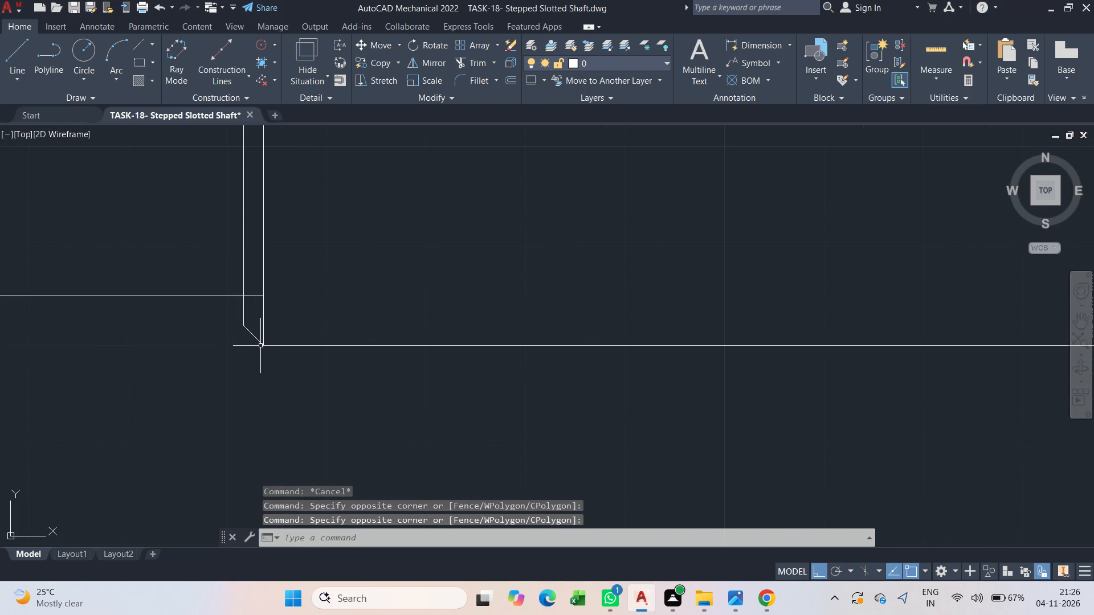
pyautogui.click(256, 335)
pyautogui.scroll(-3, 402, 306)
pyautogui.moveTo(403, 294); pyautogui.dragTo(399, 295, button='middle')
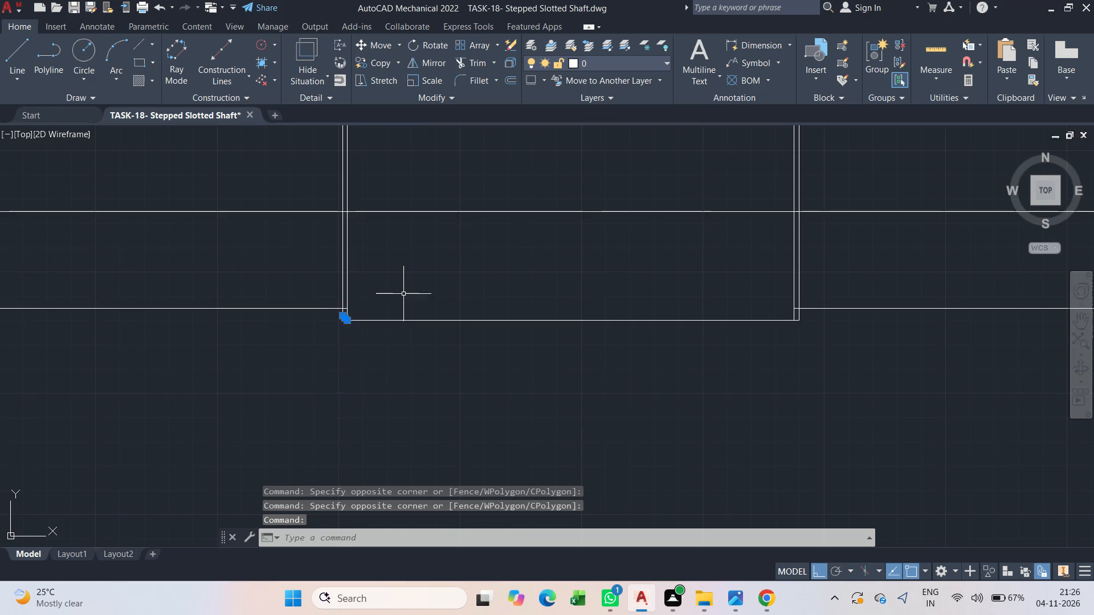
pyautogui.moveTo(399, 295); pyautogui.dragTo(333, 368, button='middle')
pyautogui.scroll(-1, 331, 367)
pyautogui.scroll(1, 362, 360)
pyautogui.write('mi')
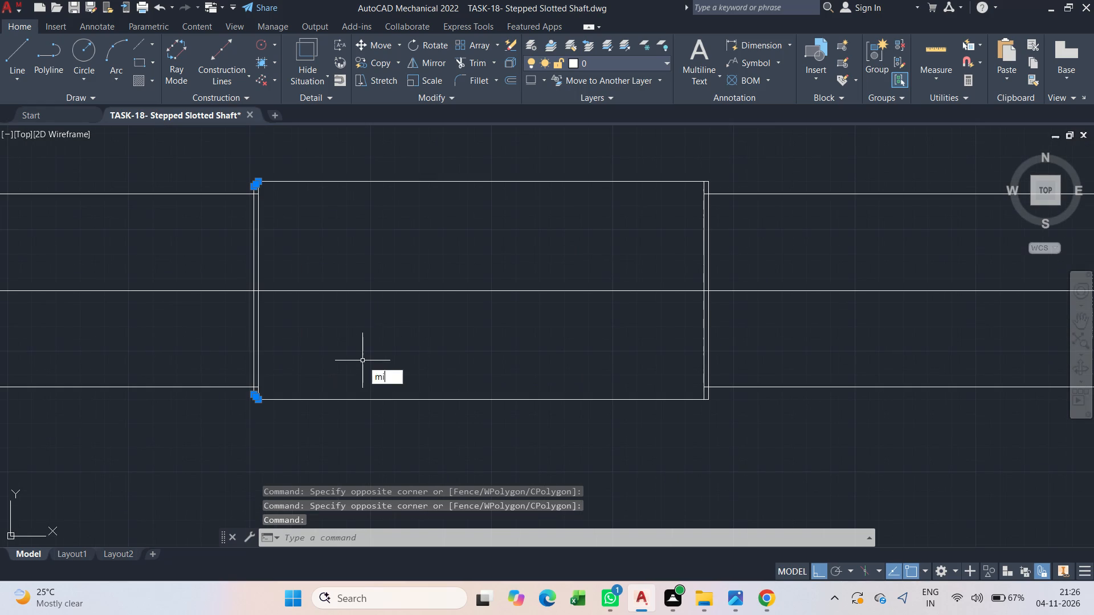
pyautogui.click(423, 390)
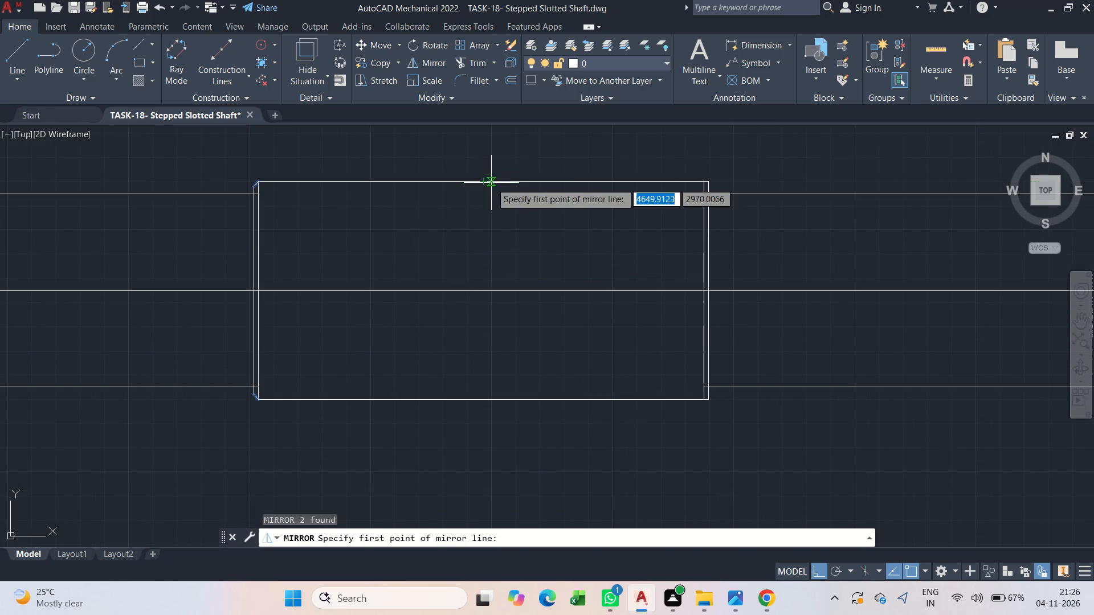
pyautogui.moveTo(485, 184); pyautogui.dragTo(485, 205)
pyautogui.click(500, 476)
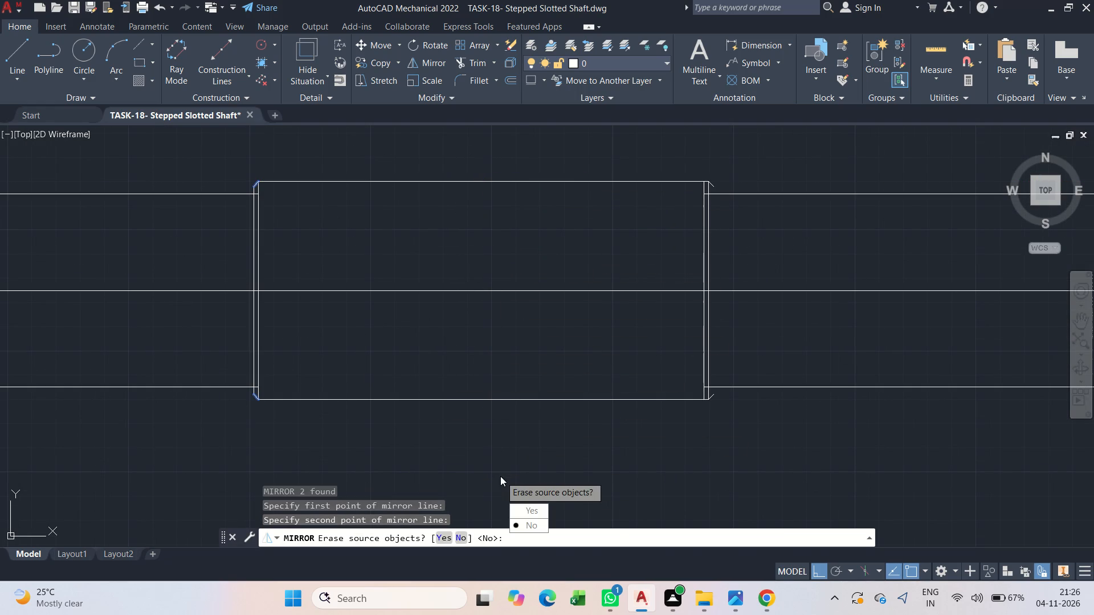
pyautogui.press('space')
# Move the mirrored lower-right chamfer line from the block's outer corner to the inner vertical line's bottom end.
pyautogui.scroll(3, 720, 405)
pyautogui.moveTo(720, 404); pyautogui.dragTo(579, 419, button='middle')
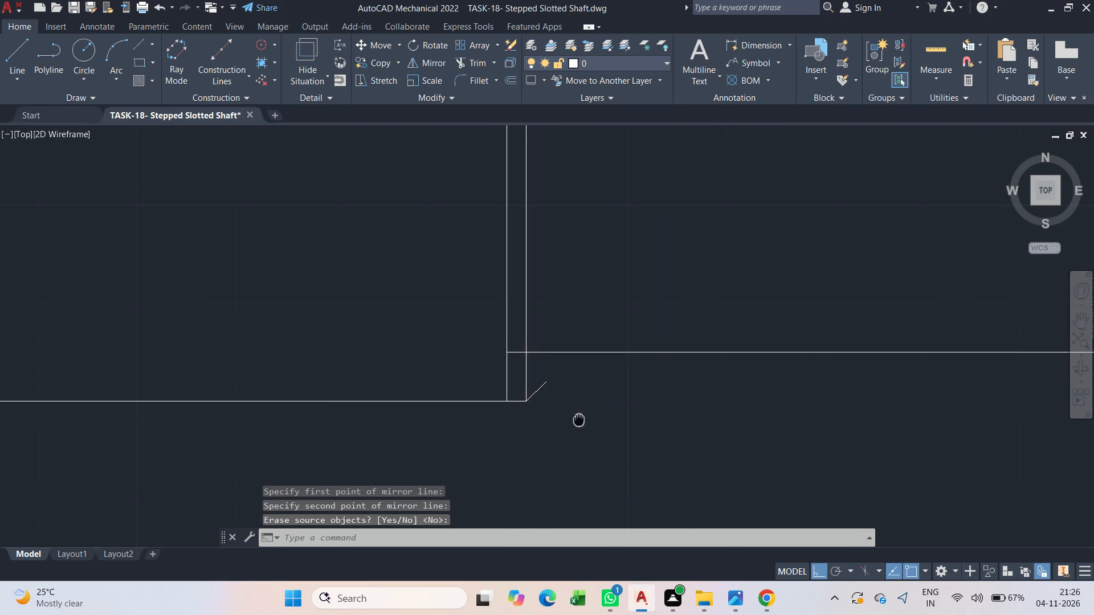
pyautogui.moveTo(579, 419); pyautogui.dragTo(579, 419, button='middle')
pyautogui.press('Escape')
pyautogui.scroll(3, 553, 389)
pyautogui.click(534, 400)
pyautogui.click(468, 358)
pyautogui.scroll(-2, 501, 419)
pyautogui.moveTo(504, 425); pyautogui.dragTo(521, 429, button='middle')
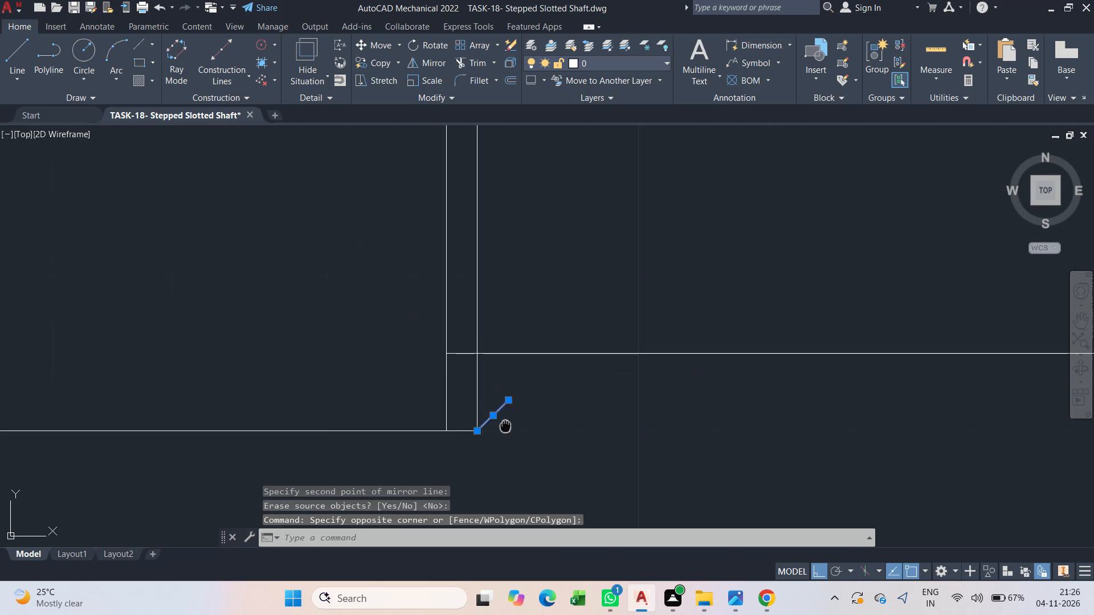
pyautogui.moveTo(521, 429); pyautogui.dragTo(667, 387, button='middle')
pyautogui.write('m')
pyautogui.press('space')
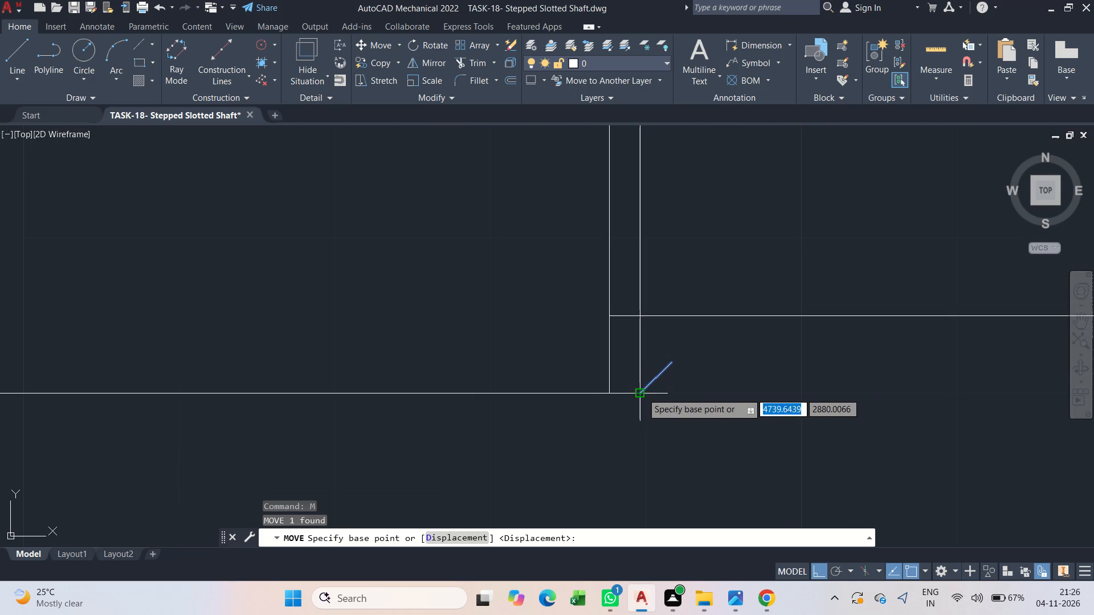
pyautogui.moveTo(640, 393); pyautogui.dragTo(628, 396)
pyautogui.click(610, 392)
pyautogui.press('Escape')
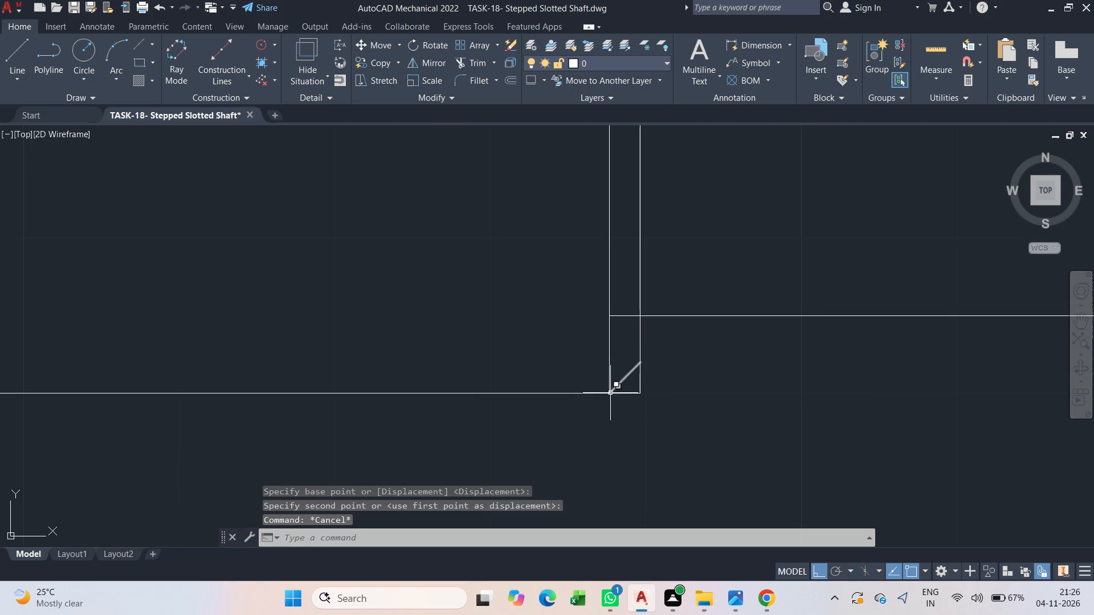
# Trim the horizontal and vertical line ends outside the chamfer at the block's lower-right corner.
pyautogui.scroll(3, 639, 380)
pyautogui.write('tr')
pyautogui.press('space')
pyautogui.moveTo(666, 362); pyautogui.dragTo(612, 441)
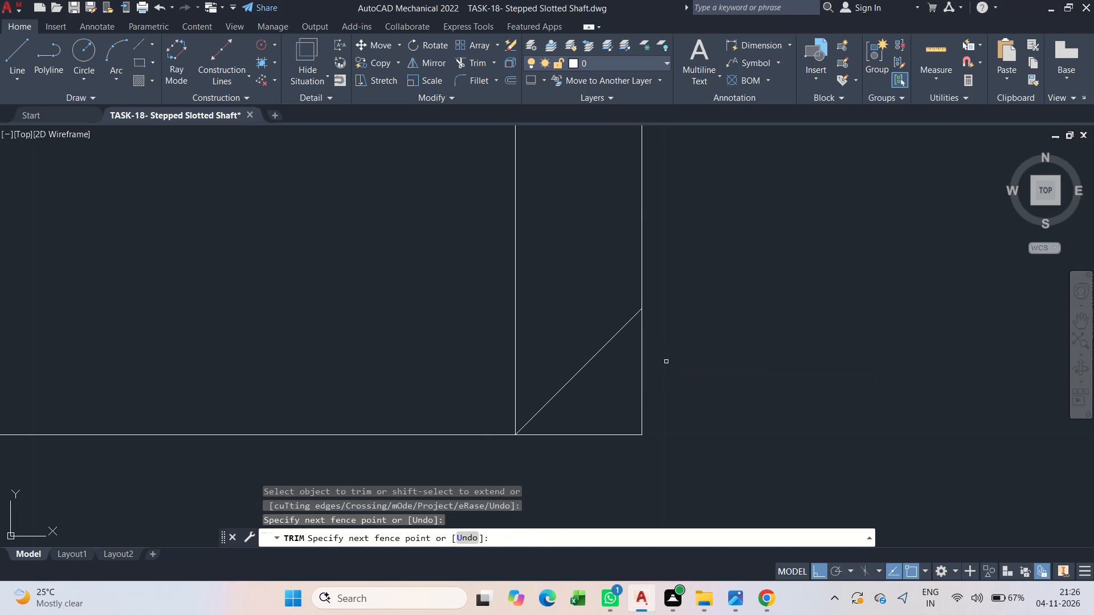
pyautogui.moveTo(612, 441); pyautogui.dragTo(582, 464)
pyautogui.scroll(-7, 623, 405)
pyautogui.moveTo(622, 319); pyautogui.dragTo(520, 439, button='middle')
pyautogui.press('Escape')
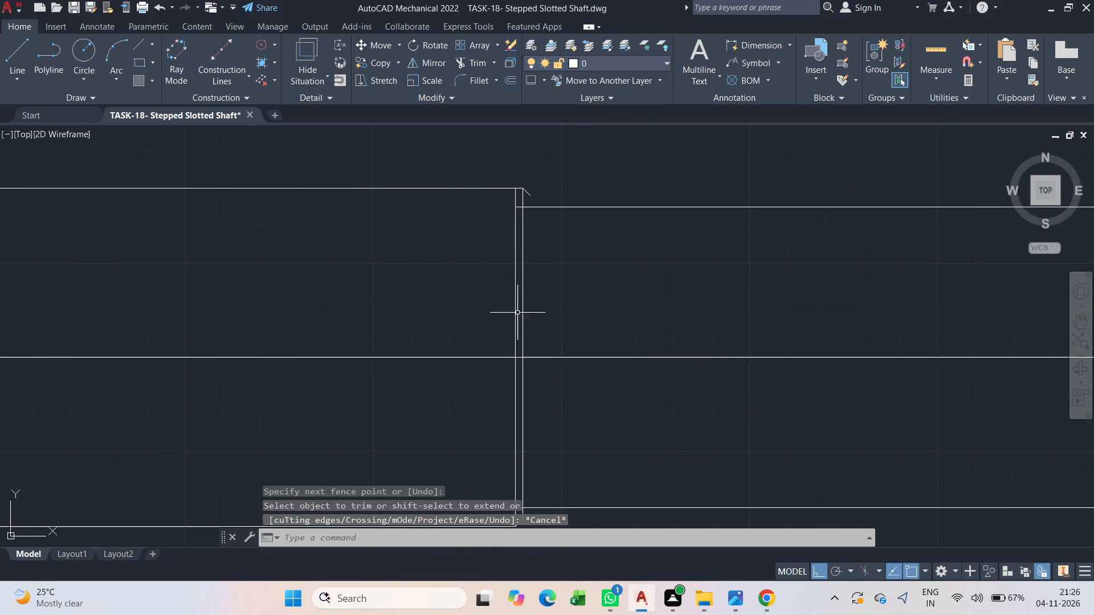
# Move the mirrored upper-right chamfer line from the large section's outer corner to the inner vertical line's top end.
pyautogui.scroll(1, 532, 256)
pyautogui.moveTo(534, 282); pyautogui.dragTo(509, 585, button='middle')
pyautogui.scroll(3, 513, 469)
pyautogui.moveTo(508, 473); pyautogui.dragTo(636, 411, button='middle')
pyautogui.press('Escape')
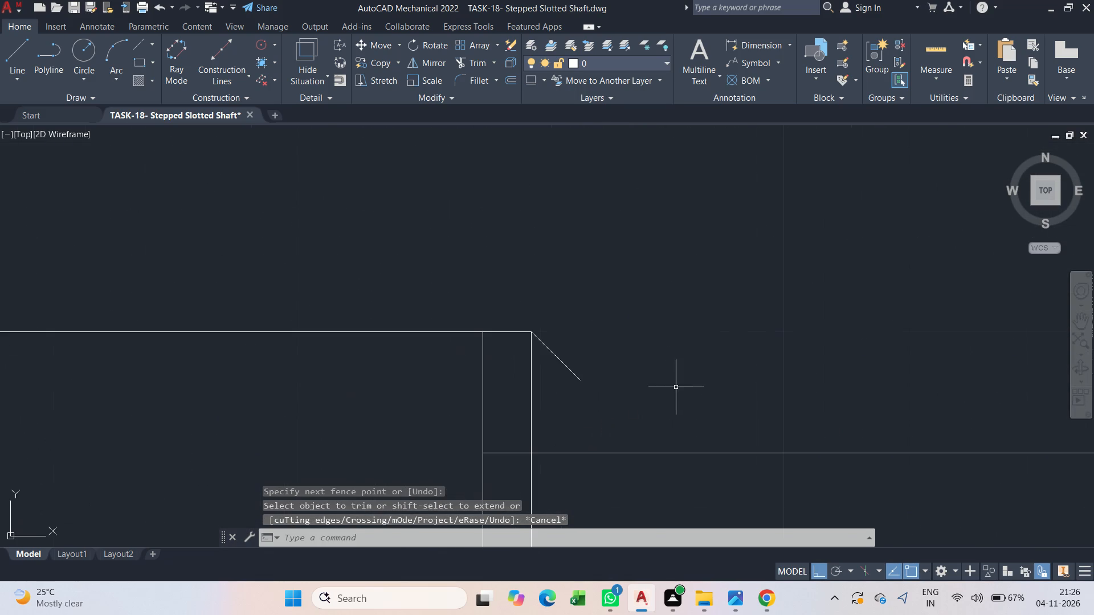
pyautogui.moveTo(624, 409); pyautogui.dragTo(594, 395)
pyautogui.click(541, 370)
pyautogui.press('n')
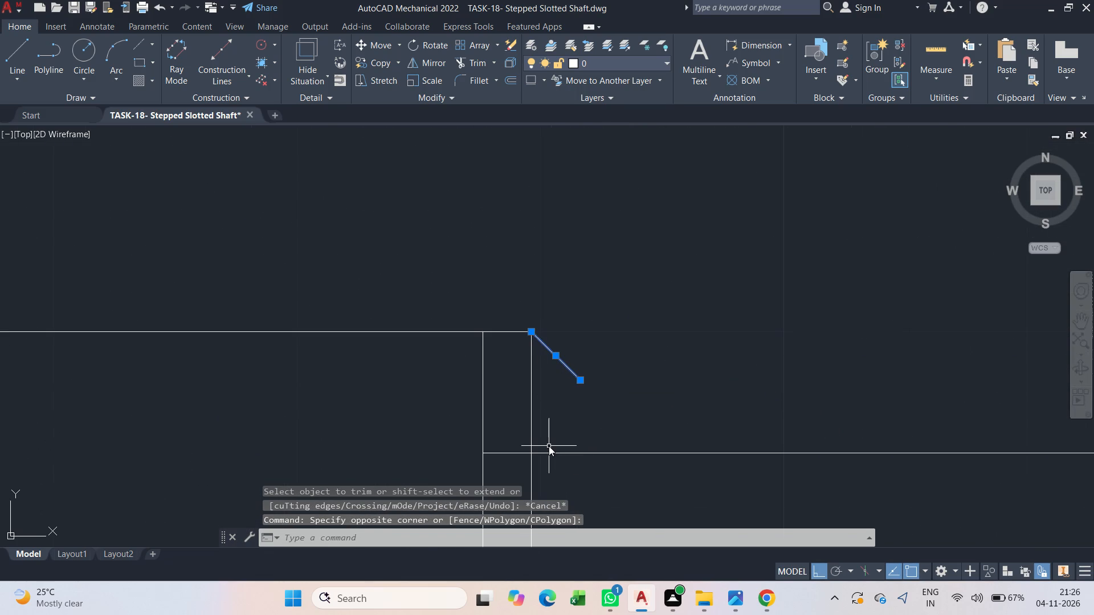
pyautogui.press('BackSpace')
pyautogui.write('m')
pyautogui.press('space')
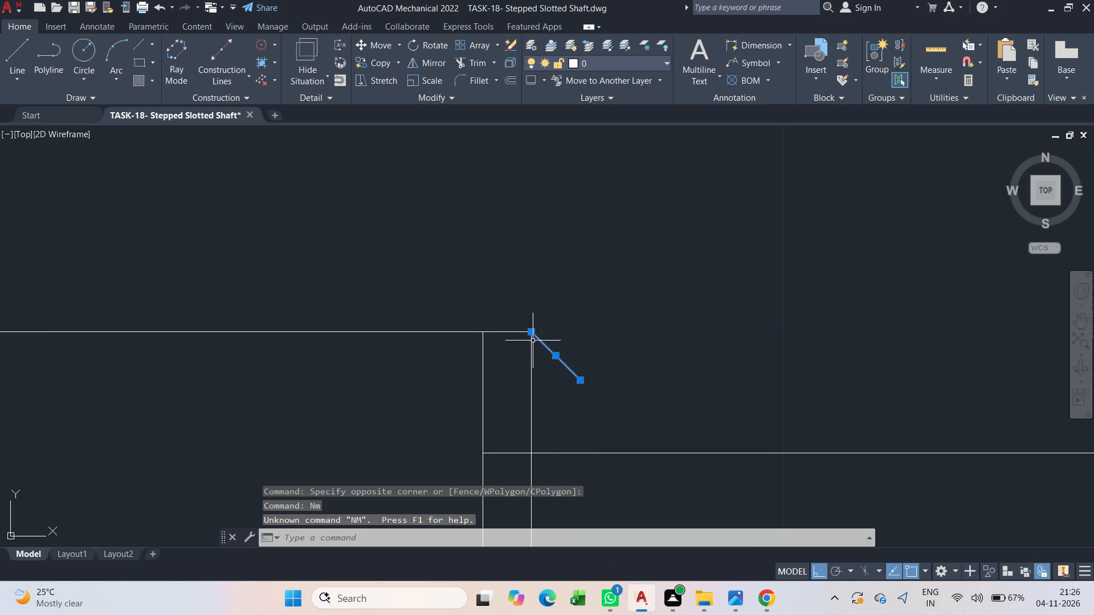
pyautogui.press('Escape')
pyautogui.moveTo(583, 396); pyautogui.dragTo(578, 393)
pyautogui.click(567, 367)
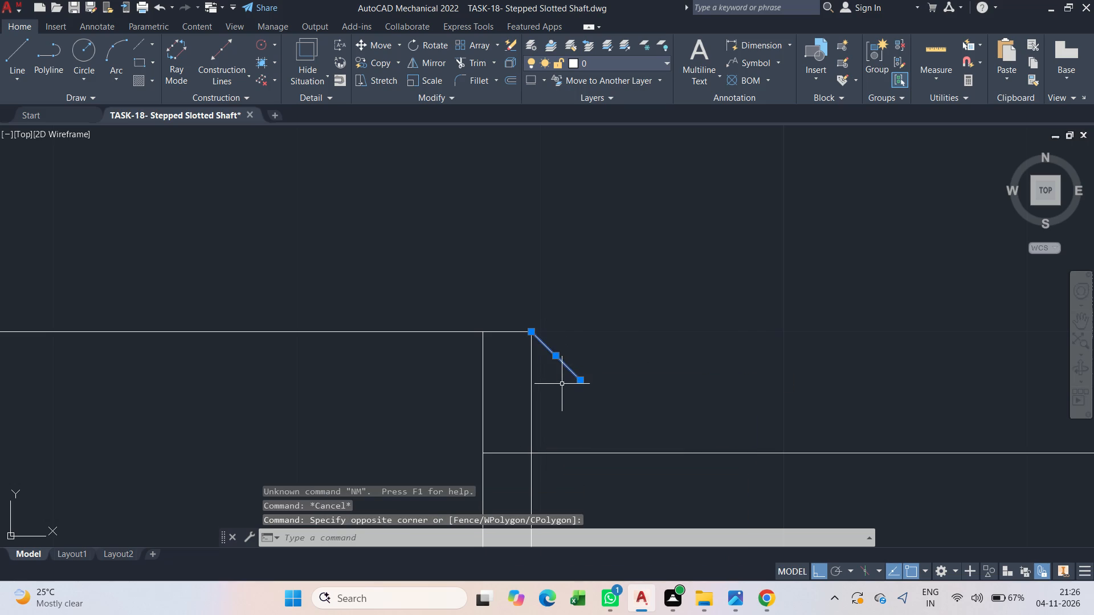
pyautogui.write('m')
pyautogui.press('space')
pyautogui.click(533, 335)
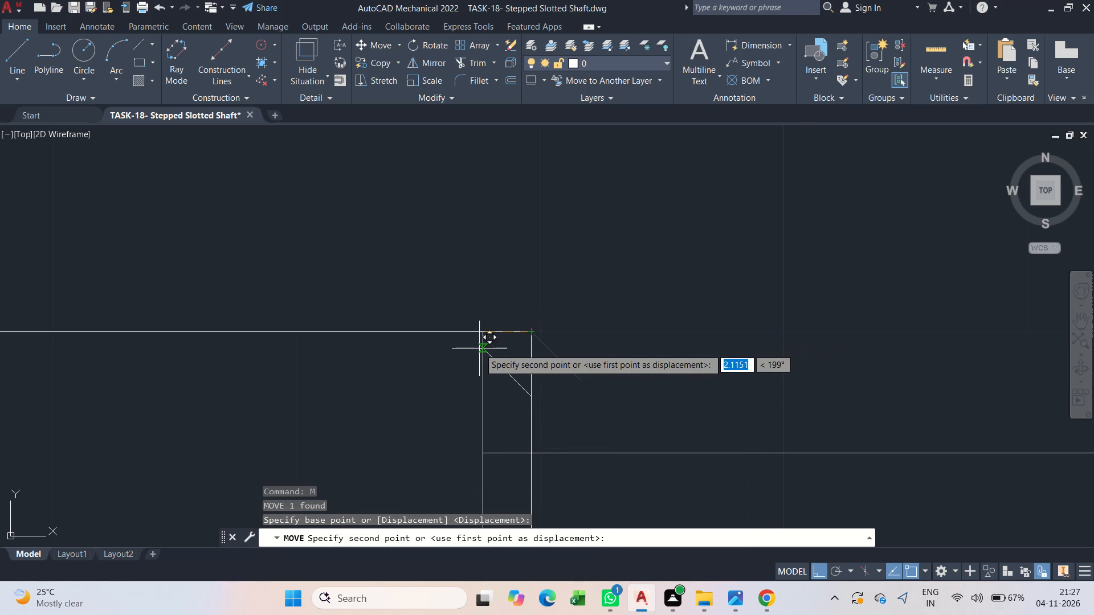
pyautogui.click(481, 337)
pyautogui.press('Escape')
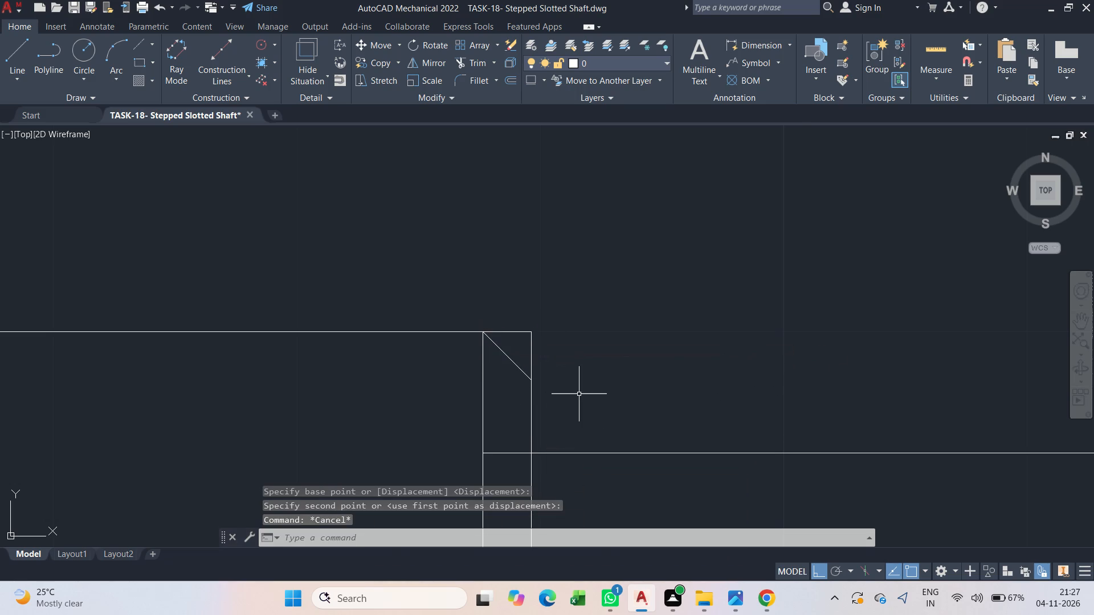
# Trim the horizontal and vertical line ends outside the chamfer at the large section's upper-right corner and save the drawing.
pyautogui.write('tr')
pyautogui.press('space')
pyautogui.moveTo(516, 319); pyautogui.dragTo(560, 363)
pyautogui.scroll(-2, 560, 363)
pyautogui.press('Escape')
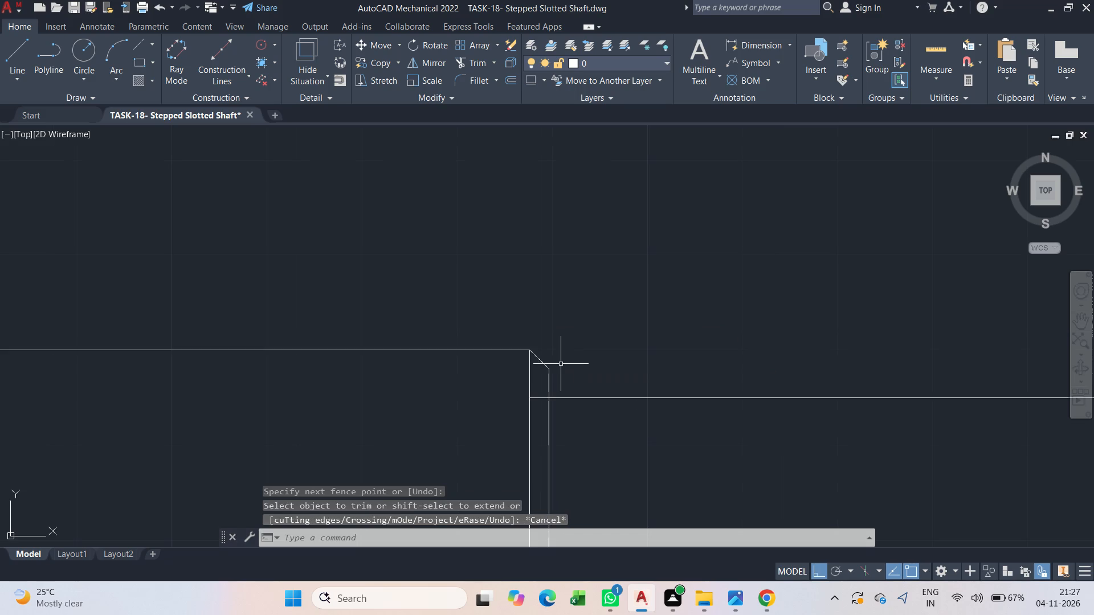
pyautogui.hotkey('ctrl', 's')
# Trim the upper and lower shaft line segments lying between the two vertical lines at the large section's right end.
pyautogui.moveTo(582, 426); pyautogui.dragTo(478, 318, button='middle')
pyautogui.press('Escape')
pyautogui.write('tr')
pyautogui.press('space')
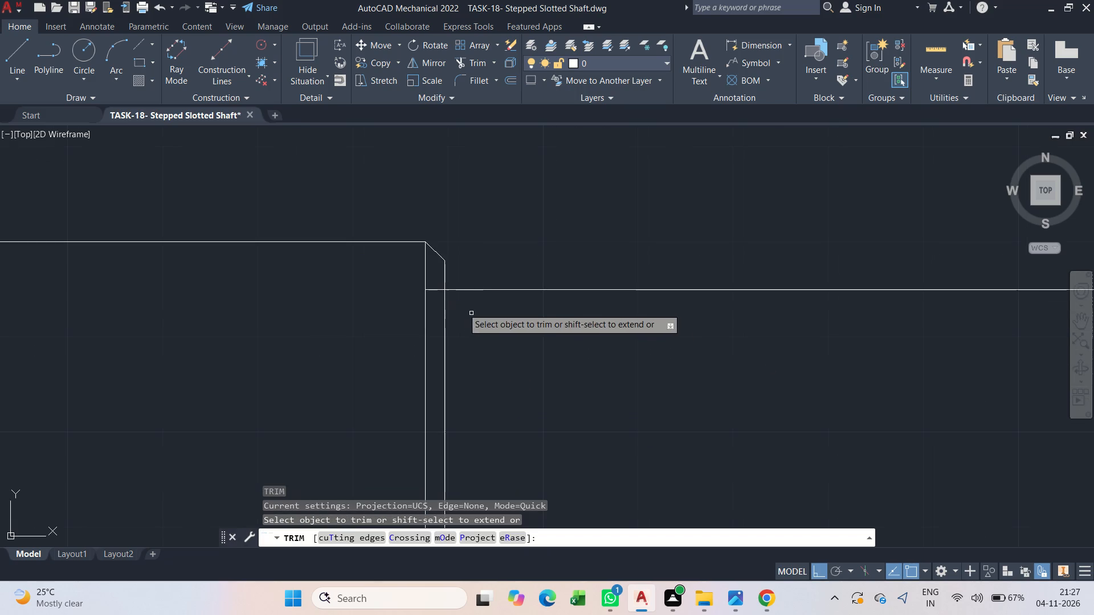
pyautogui.click(437, 288)
pyautogui.scroll(-4, 437, 289)
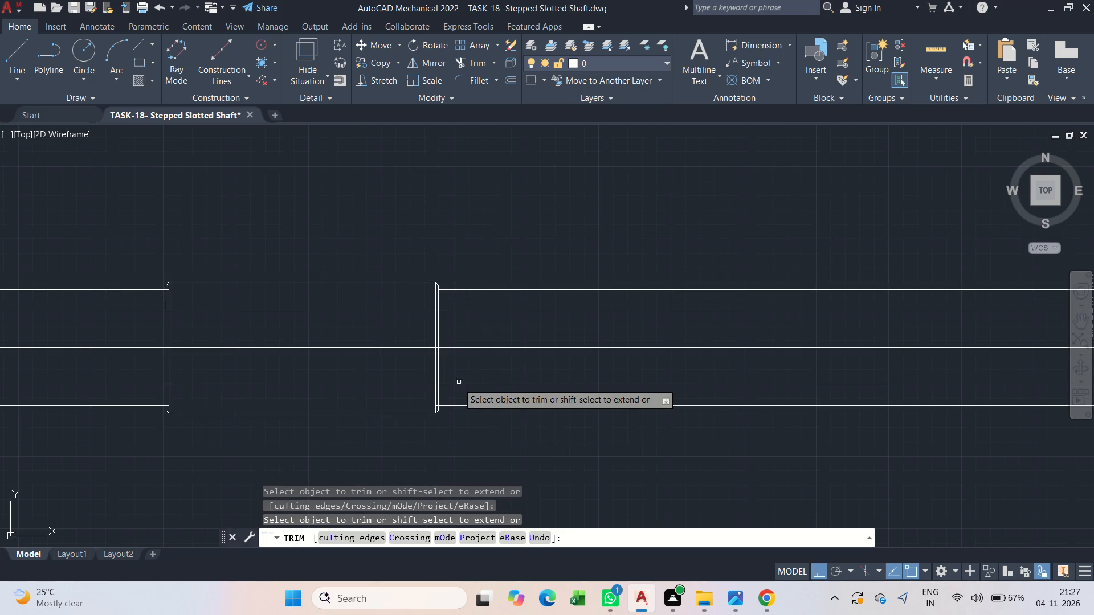
pyautogui.scroll(4, 442, 415)
pyautogui.moveTo(400, 364); pyautogui.dragTo(401, 373)
pyautogui.scroll(-3, 401, 373)
# Trim the shaft line segments between the two vertical lines at the large section's left end and save the drawing.
pyautogui.moveTo(232, 437); pyautogui.dragTo(670, 479, button='middle')
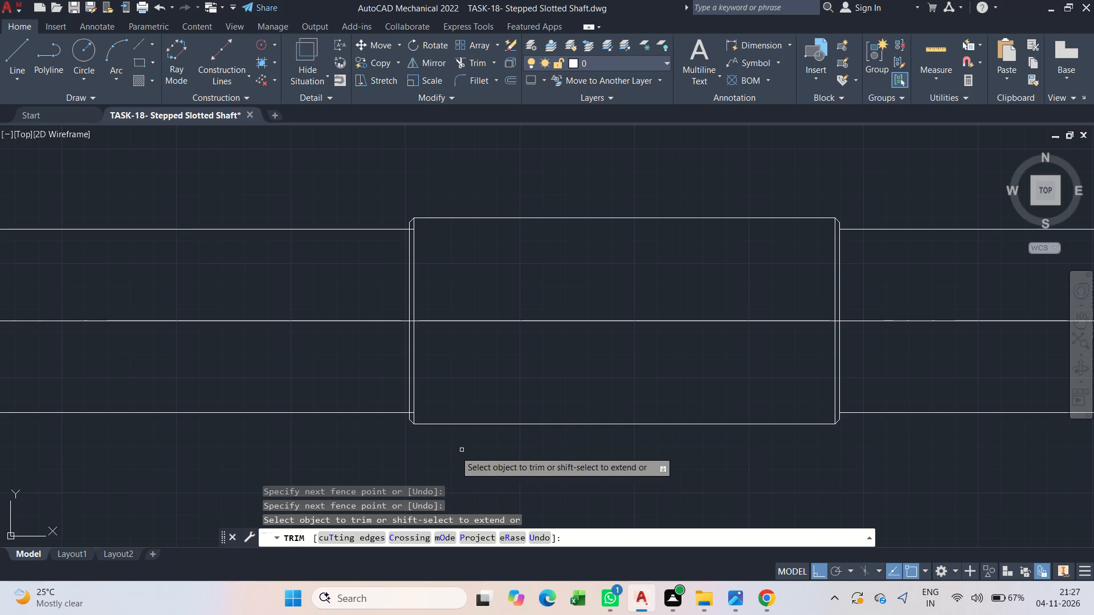
pyautogui.scroll(3, 431, 427)
pyautogui.click(351, 376)
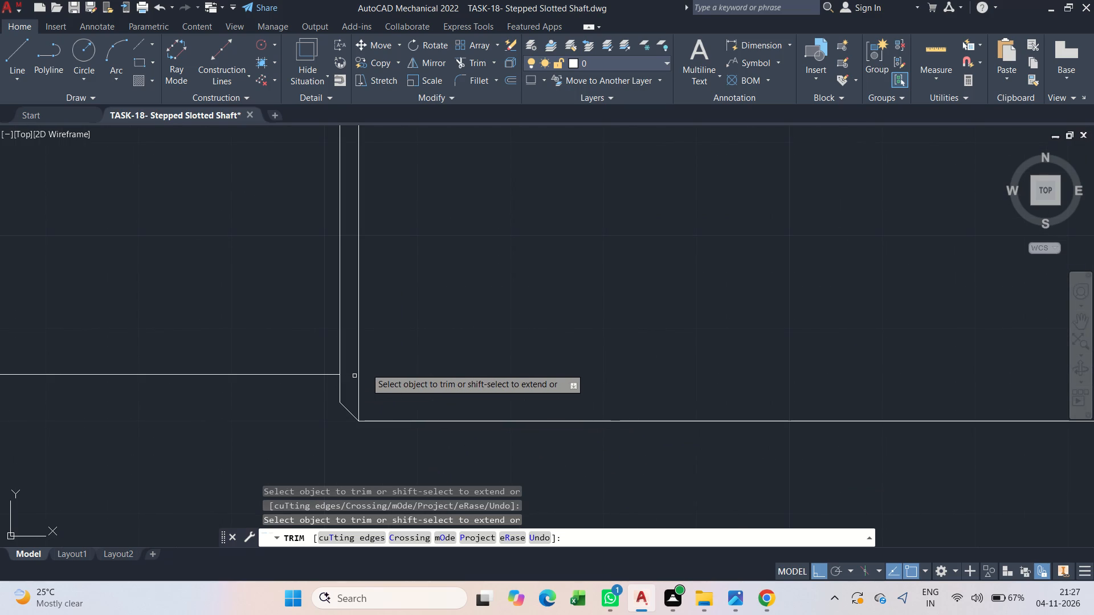
pyautogui.scroll(-3, 380, 356)
pyautogui.moveTo(393, 374); pyautogui.dragTo(427, 464, button='middle')
pyautogui.moveTo(383, 235); pyautogui.dragTo(421, 407, button='middle')
pyautogui.scroll(3, 420, 247)
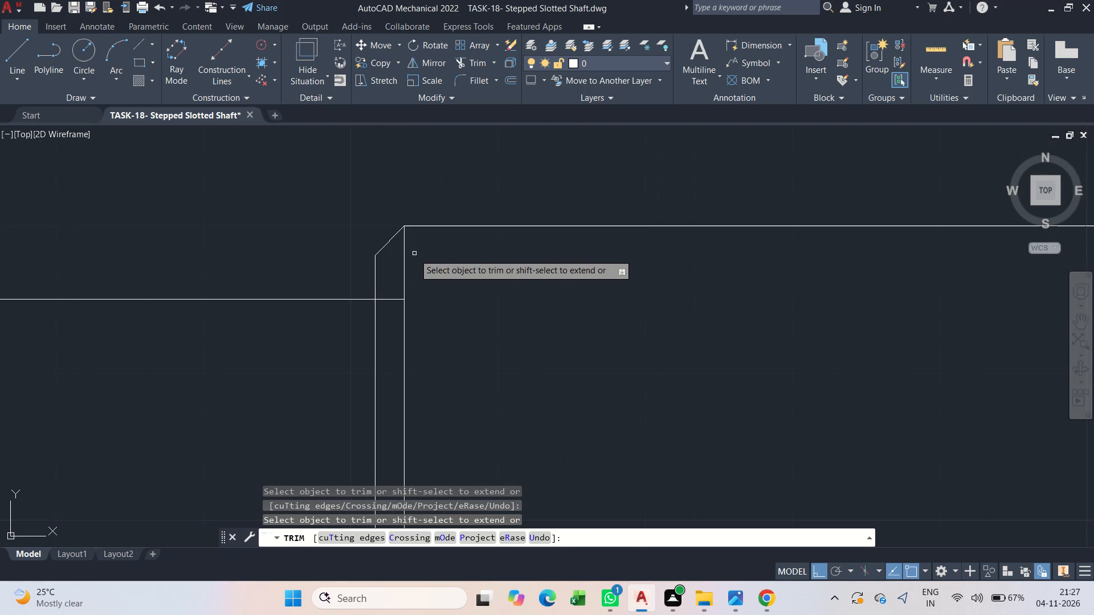
pyautogui.moveTo(393, 285); pyautogui.dragTo(392, 315)
pyautogui.scroll(-5, 447, 302)
pyautogui.press('Escape')
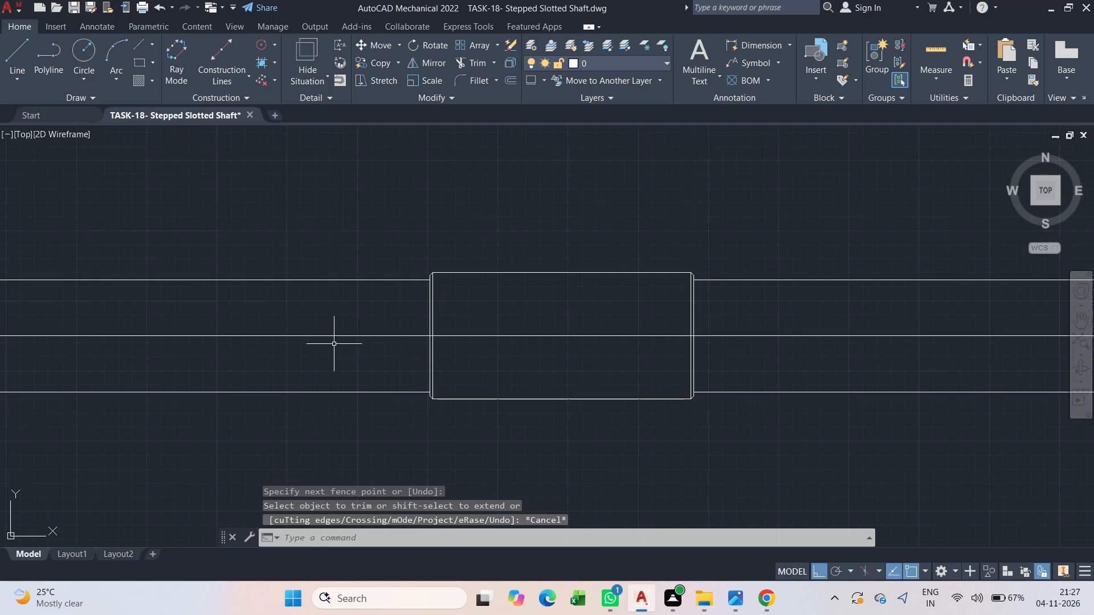
pyautogui.moveTo(430, 360); pyautogui.dragTo(345, 286, button='middle')
pyautogui.press('Escape')
pyautogui.hotkey('ctrl', 's')
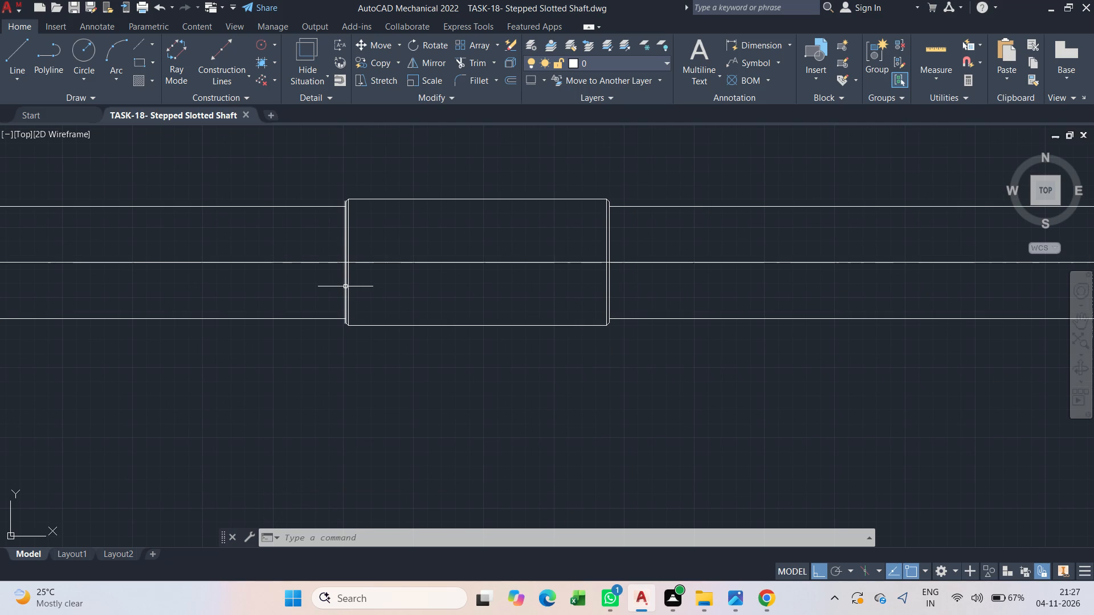
pyautogui.press('Escape')
pyautogui.hotkey('ctrl', 's')
# Offset the large section's outermost right vertical line 58 to the right.
pyautogui.scroll(-1, 364, 306)
pyautogui.moveTo(208, 386); pyautogui.dragTo(391, 318, button='middle')
pyautogui.press('Escape')
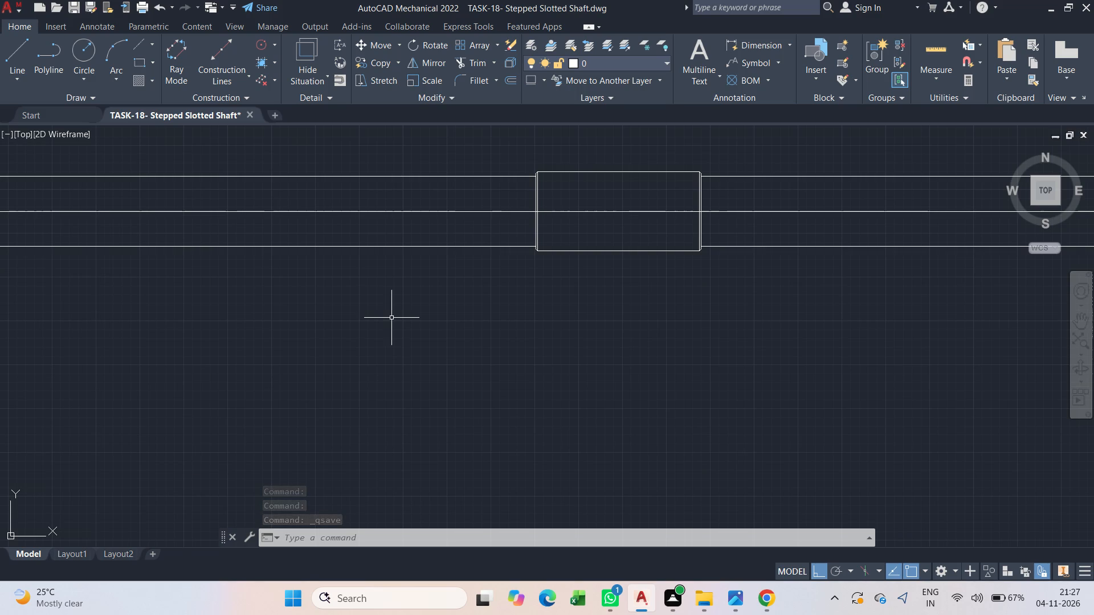
pyautogui.moveTo(522, 332); pyautogui.dragTo(248, 382, button='middle')
pyautogui.press('Escape')
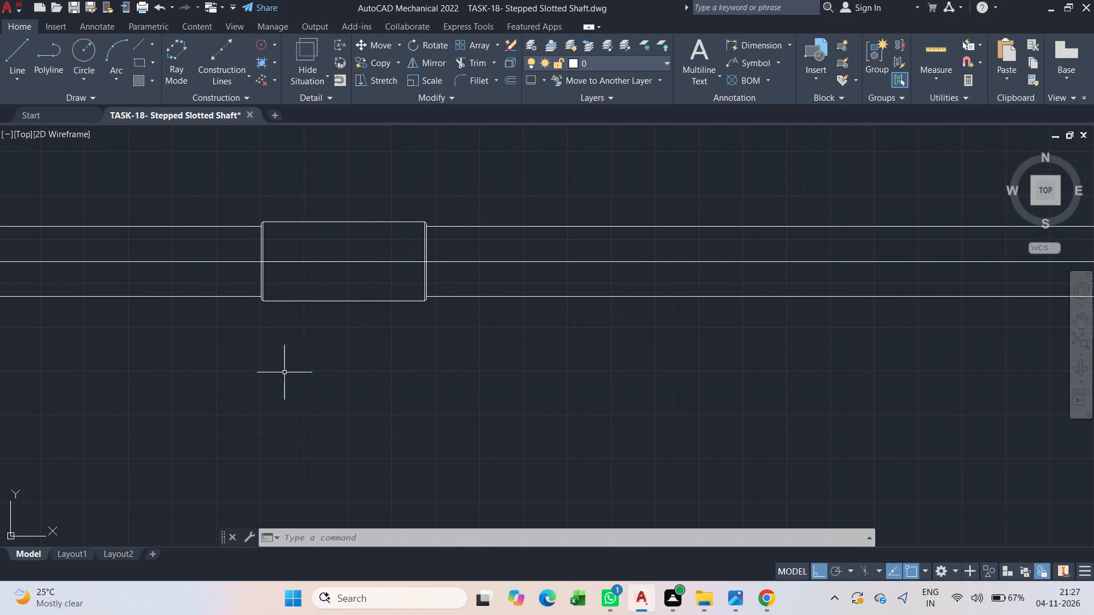
pyautogui.scroll(4, 455, 252)
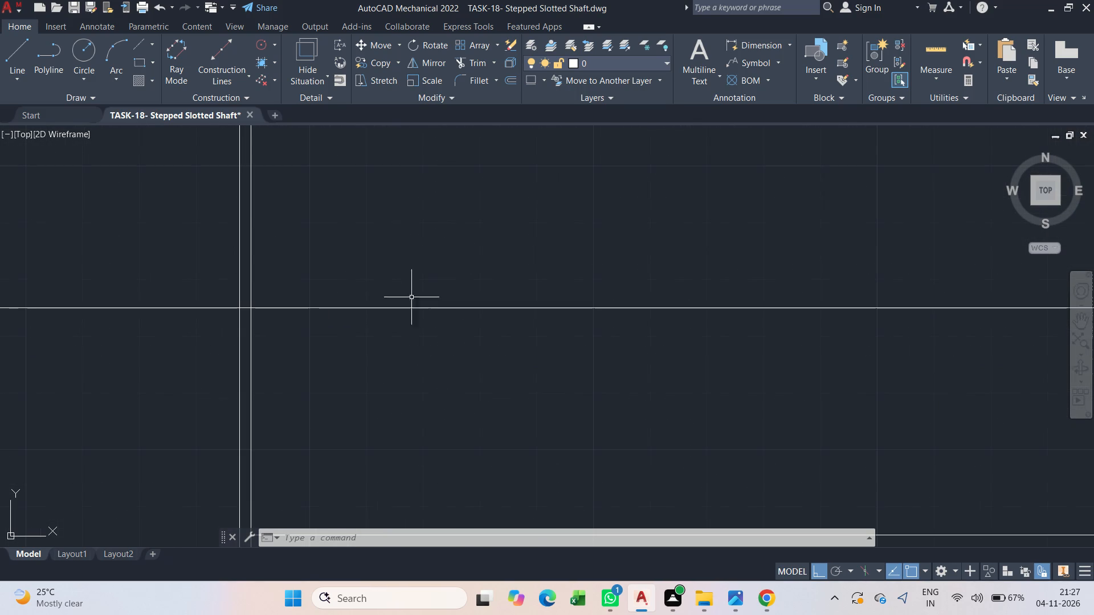
pyautogui.moveTo(291, 424); pyautogui.dragTo(279, 421)
pyautogui.click(248, 398)
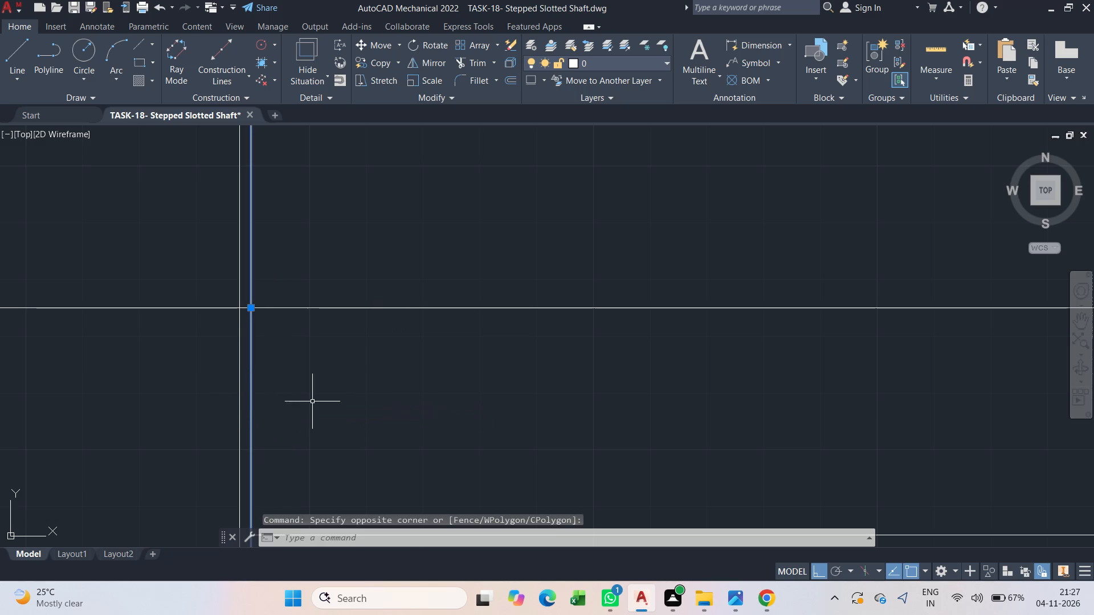
pyautogui.scroll(-3, 319, 395)
pyautogui.moveTo(326, 399); pyautogui.dragTo(299, 361, button='middle')
pyautogui.press('o')
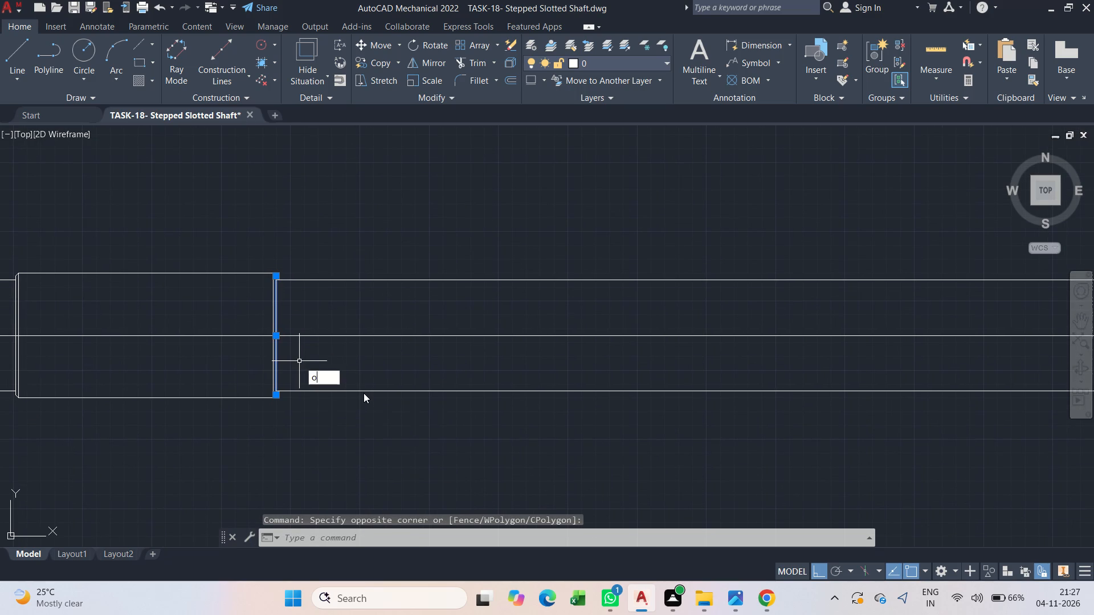
pyautogui.click(363, 400)
pyautogui.write('58')
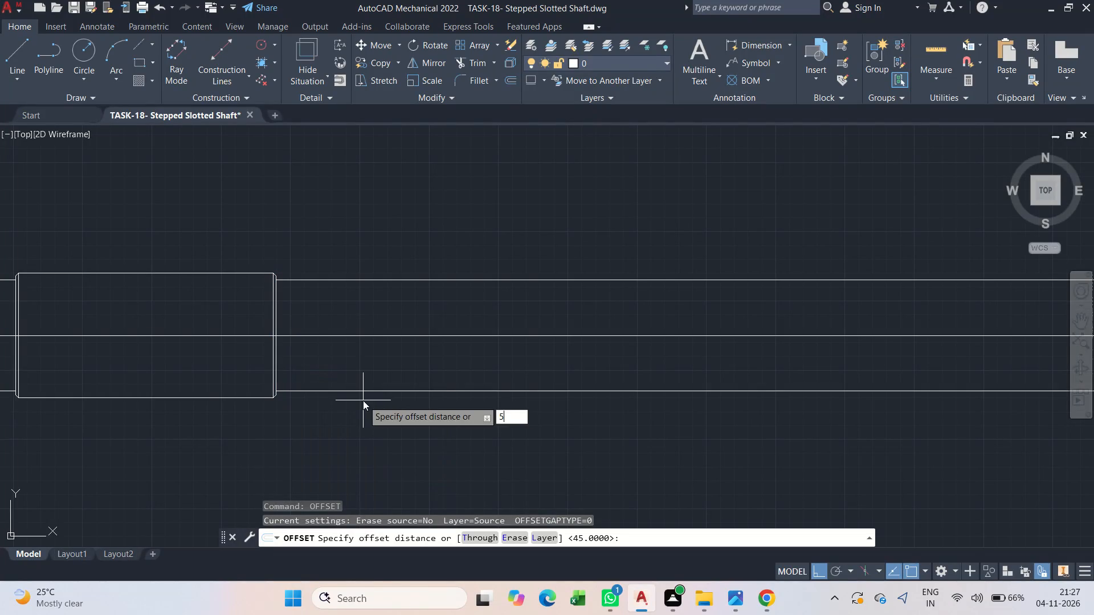
pyautogui.press('Return')
pyautogui.click(363, 400)
pyautogui.press('Escape')
pyautogui.scroll(1, 352, 309)
pyautogui.moveTo(315, 324); pyautogui.dragTo(389, 299, button='middle')
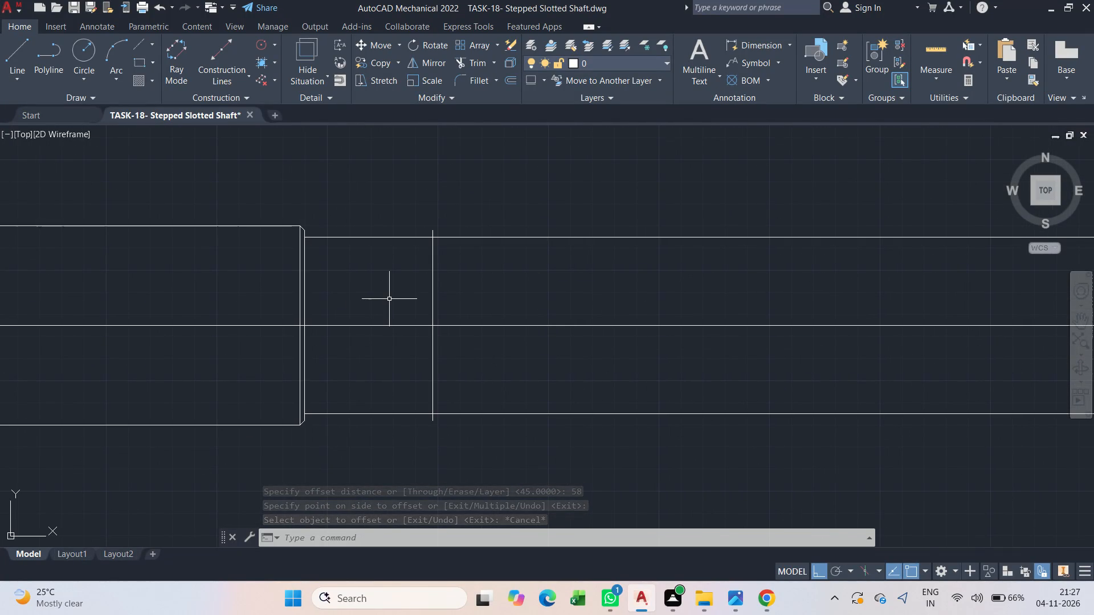
pyautogui.press('Escape')
pyautogui.press('Escape')
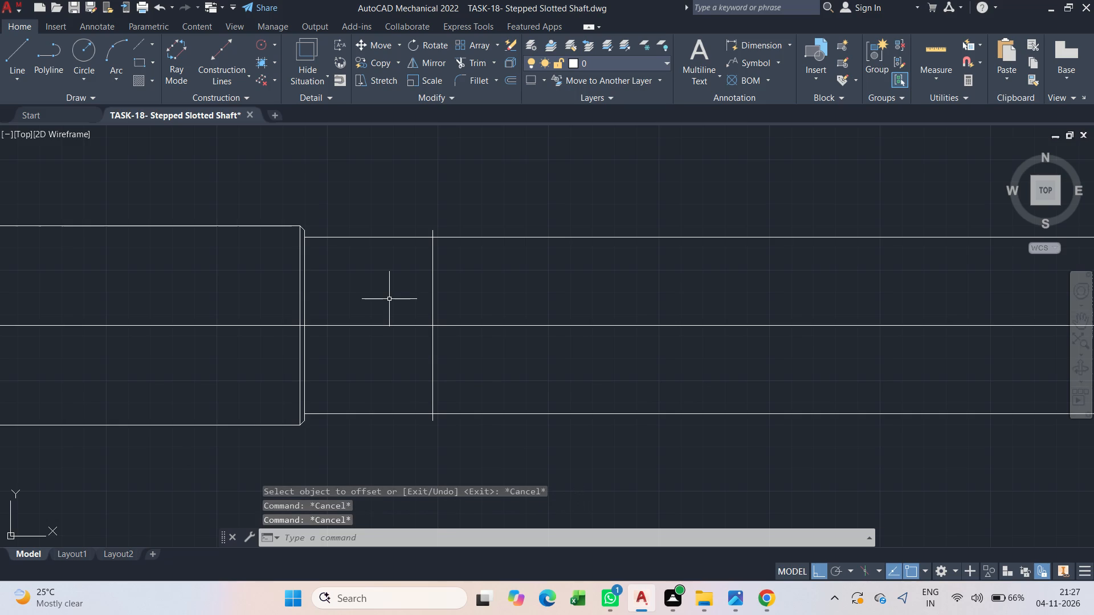
pyautogui.press('Escape')
pyautogui.press('Escape')
# Offset the new vertical line 2 to the left, back toward the large section.
pyautogui.scroll(1, 447, 307)
pyautogui.moveTo(467, 456); pyautogui.dragTo(411, 429)
pyautogui.click(386, 405)
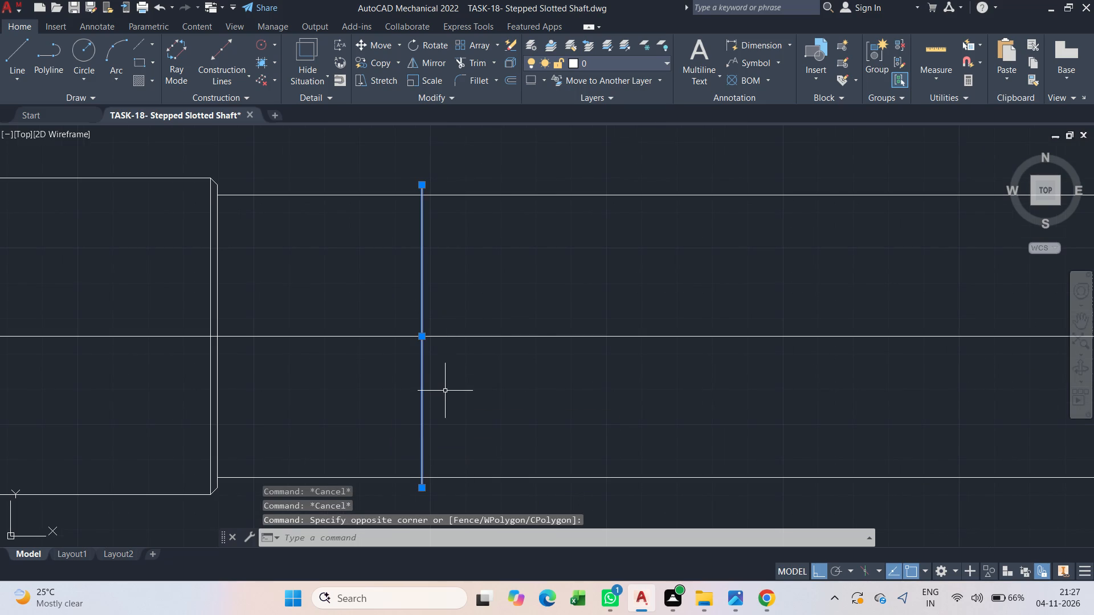
pyautogui.press('o')
pyautogui.click(495, 437)
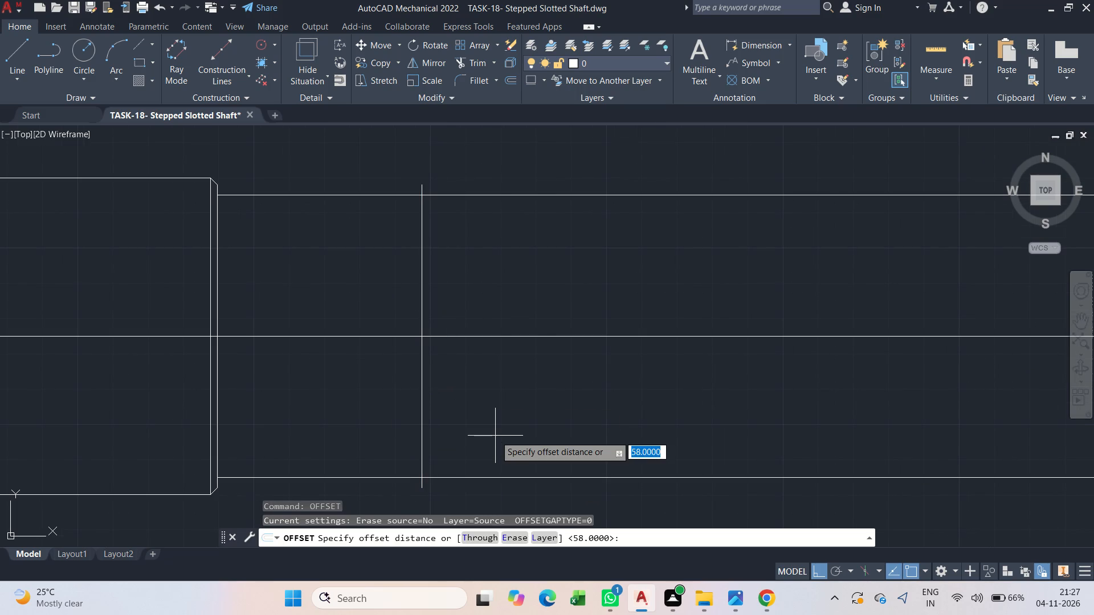
pyautogui.press('2')
pyautogui.press('Return')
pyautogui.click(321, 442)
pyautogui.press('Escape')
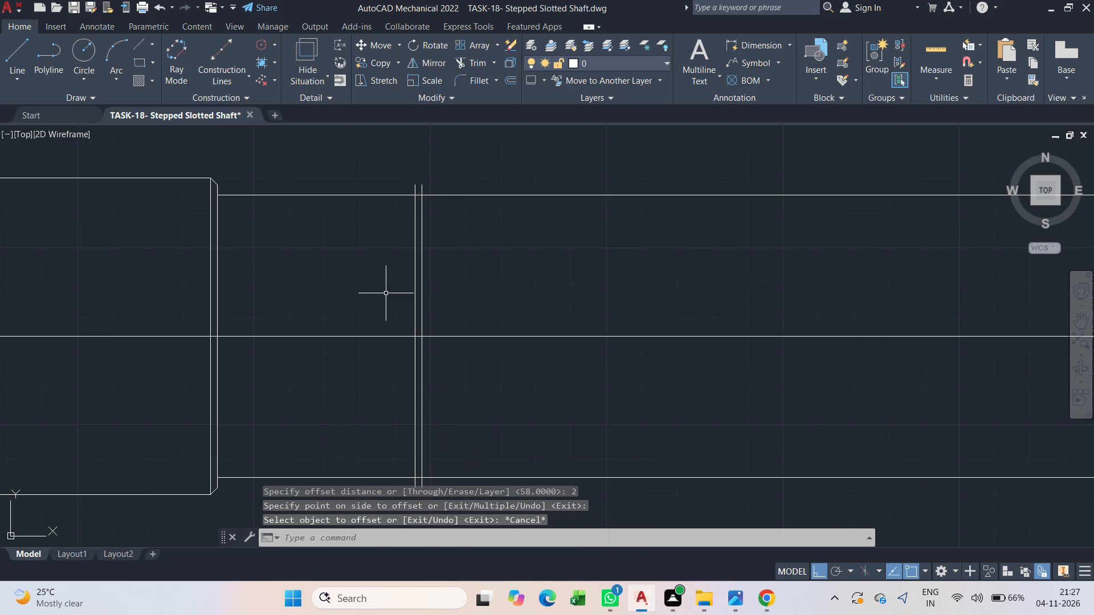
# Trim the ends of both new vertical lines projecting above and below the shaft outline, and save the drawing.
pyautogui.write('tr')
pyautogui.press('space')
pyautogui.scroll(2, 416, 200)
pyautogui.moveTo(448, 176); pyautogui.dragTo(358, 178)
pyautogui.click(358, 178)
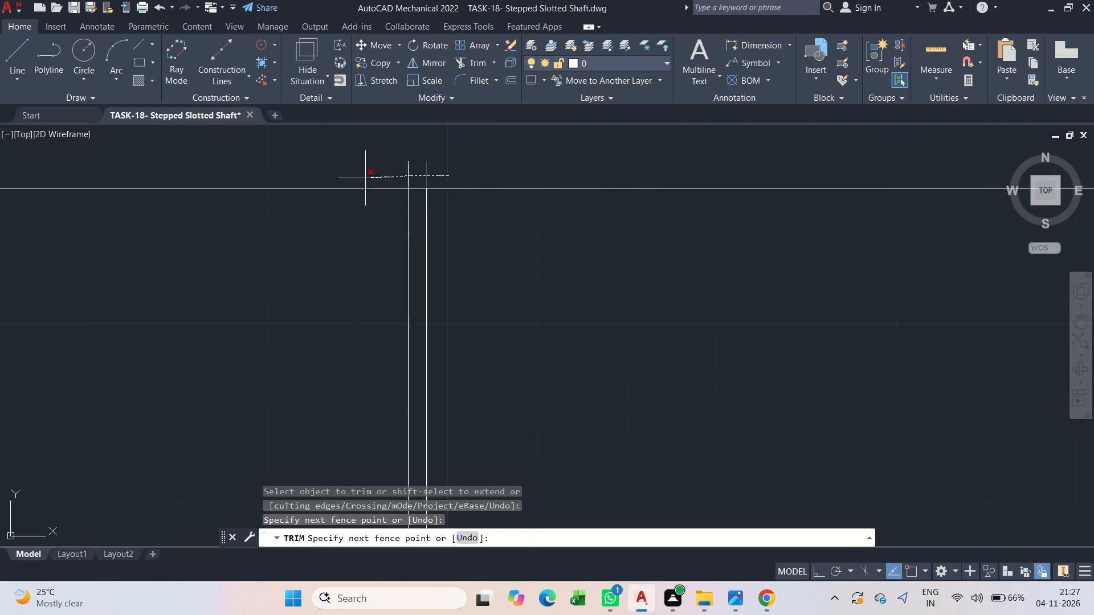
pyautogui.scroll(-3, 378, 171)
pyautogui.click(353, 135)
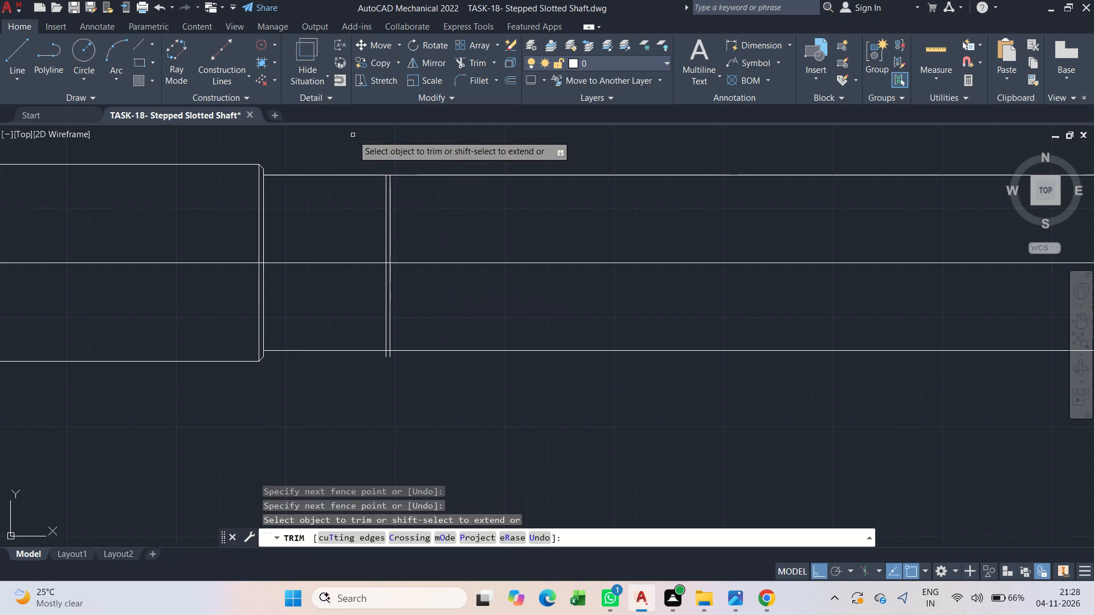
pyautogui.scroll(4, 409, 363)
pyautogui.moveTo(316, 341); pyautogui.dragTo(289, 334)
pyautogui.moveTo(275, 333); pyautogui.dragTo(270, 331)
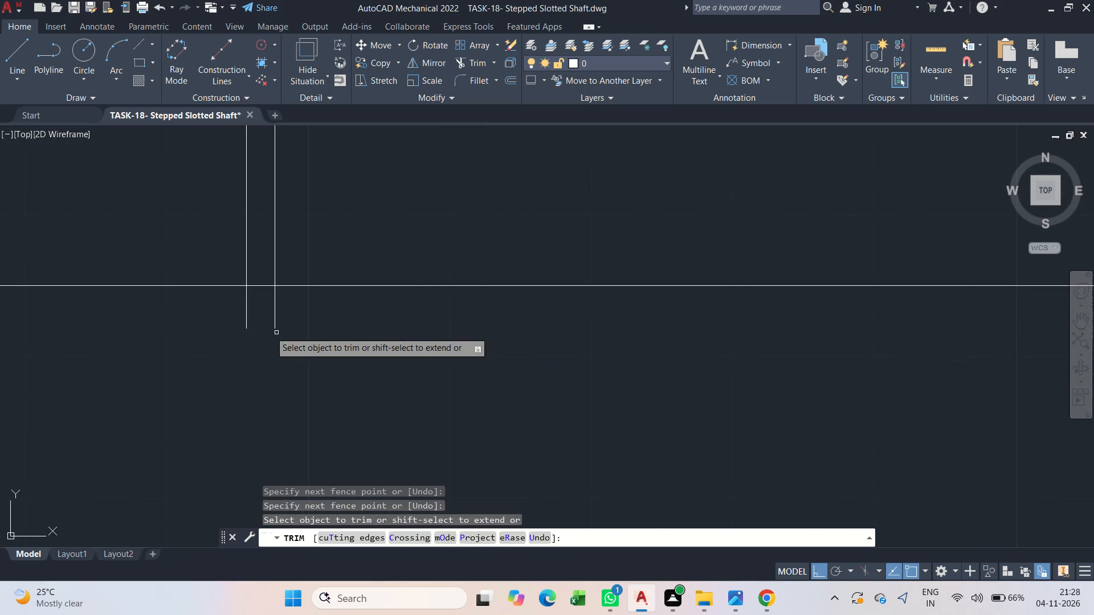
pyautogui.moveTo(270, 331); pyautogui.dragTo(268, 331)
pyautogui.moveTo(316, 310); pyautogui.dragTo(236, 316)
pyautogui.moveTo(222, 319); pyautogui.dragTo(356, 304)
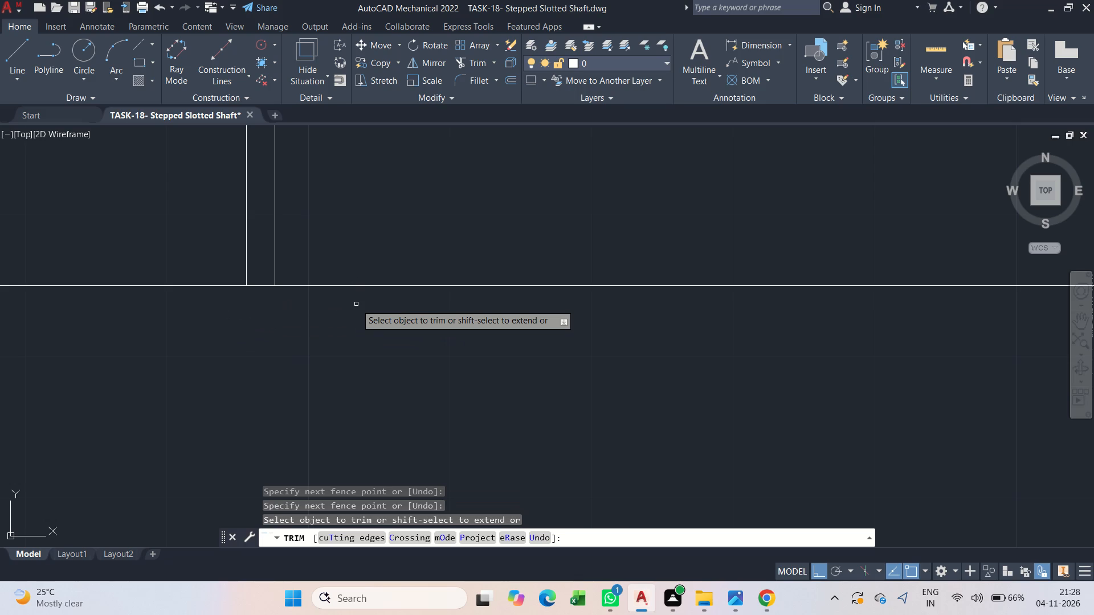
pyautogui.press('Escape')
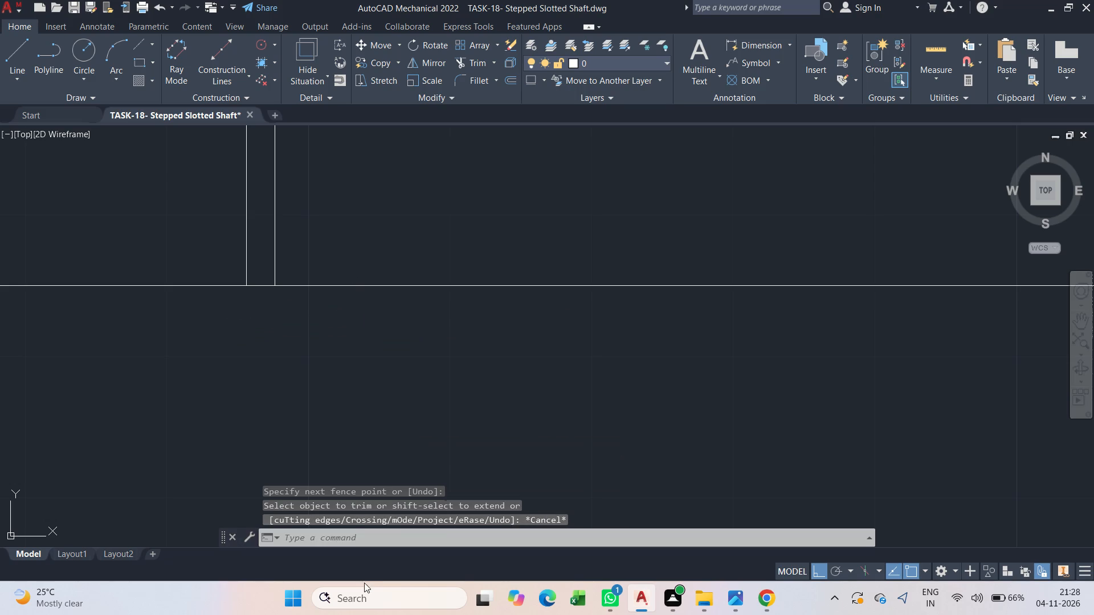
pyautogui.scroll(-3, 288, 286)
pyautogui.press('Escape')
pyautogui.hotkey('ctrl', 's')
# Trim the upper and lower shaft lines beyond the outermost new vertical line, leaving the centre line.
pyautogui.moveTo(310, 334); pyautogui.dragTo(323, 355, button='middle')
pyautogui.press('Escape')
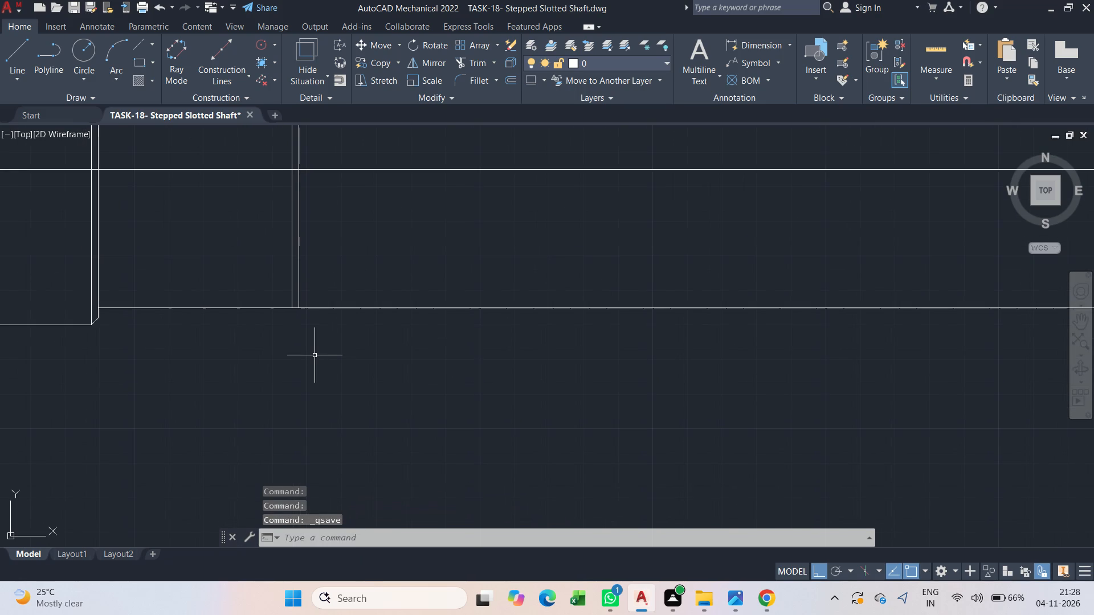
pyautogui.press('Escape')
pyautogui.moveTo(333, 314); pyautogui.dragTo(351, 409, button='middle')
pyautogui.scroll(-1, 351, 409)
pyautogui.moveTo(350, 411); pyautogui.dragTo(372, 377, button='middle')
pyautogui.press('t')
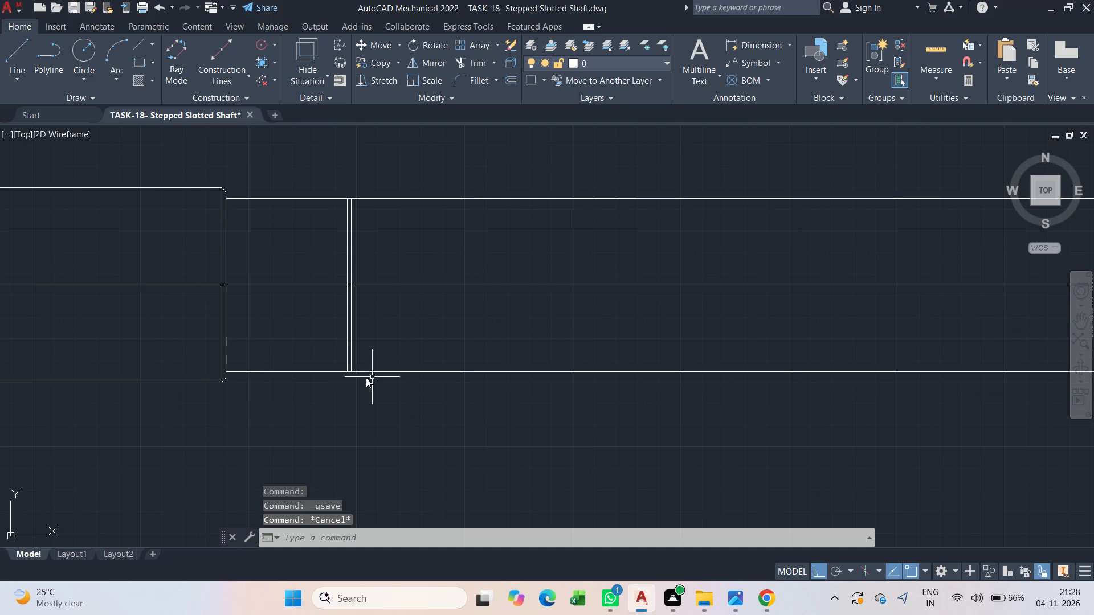
pyautogui.press('r')
pyautogui.press('space')
pyautogui.moveTo(409, 175); pyautogui.dragTo(406, 216)
pyautogui.moveTo(398, 326); pyautogui.dragTo(410, 383)
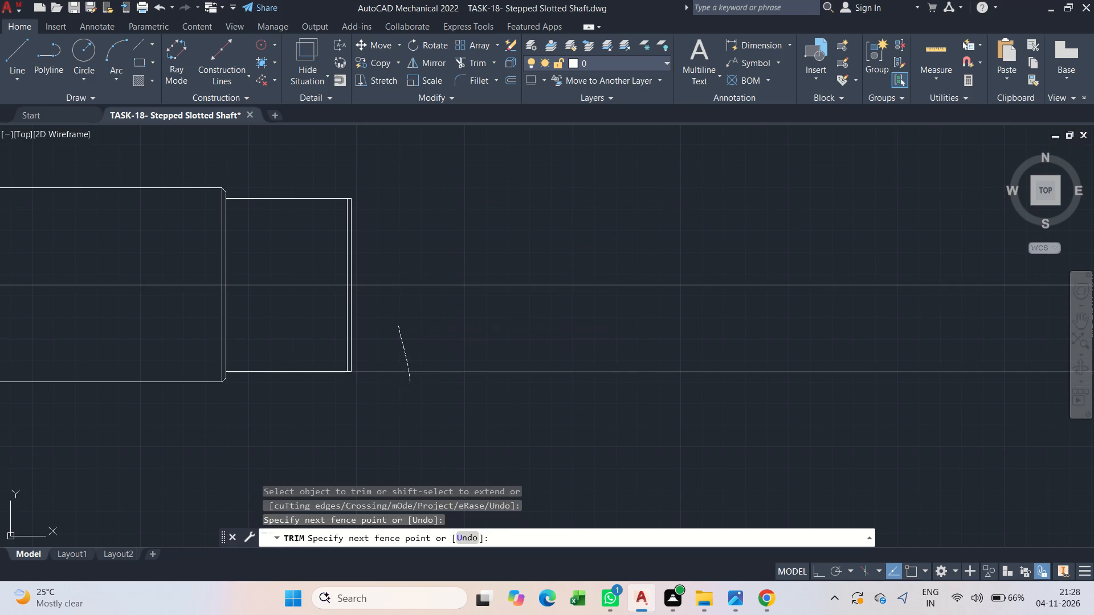
pyautogui.press('Escape')
# Draw a chamfer line at the small right section's lower right corner, from 2 above the corner to the lower outline.
pyautogui.scroll(3, 326, 367)
pyautogui.write('l')
pyautogui.press('space')
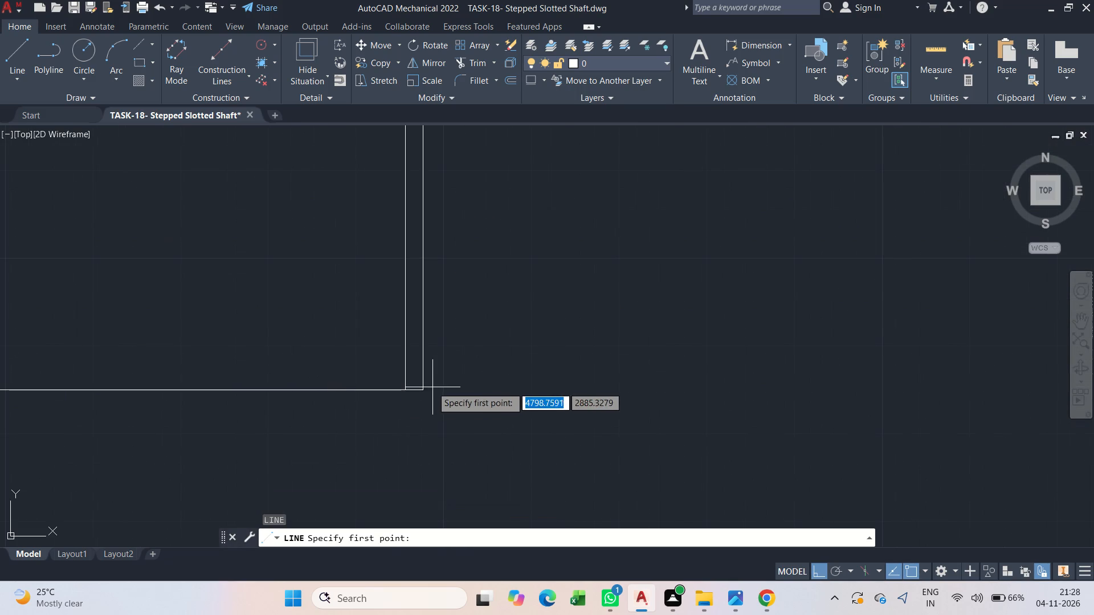
pyautogui.click(425, 388)
pyautogui.press('2')
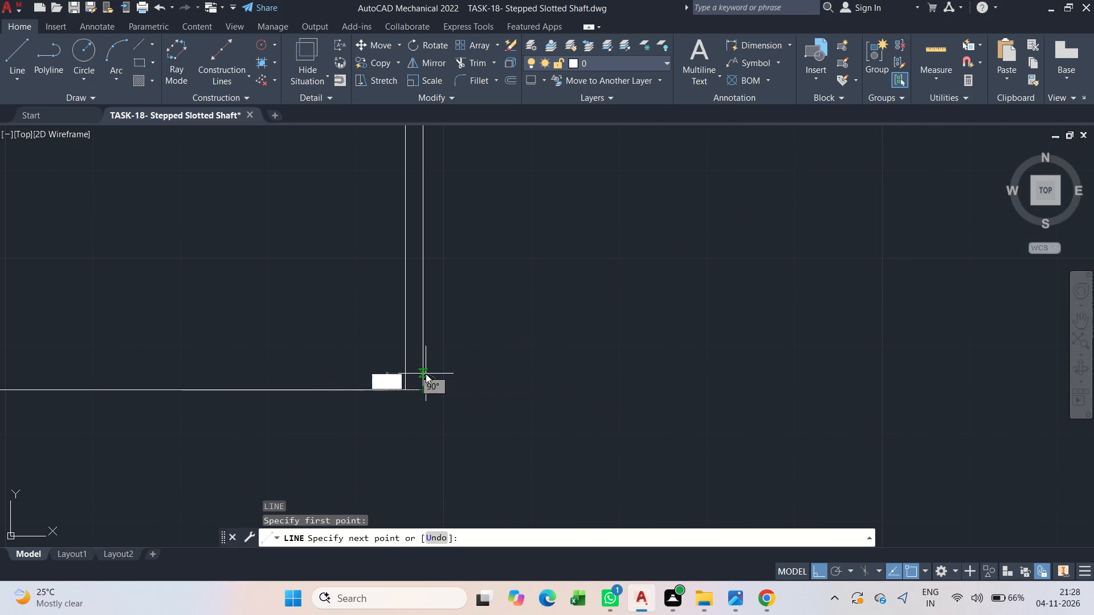
pyautogui.press('Return')
pyautogui.scroll(3, 426, 374)
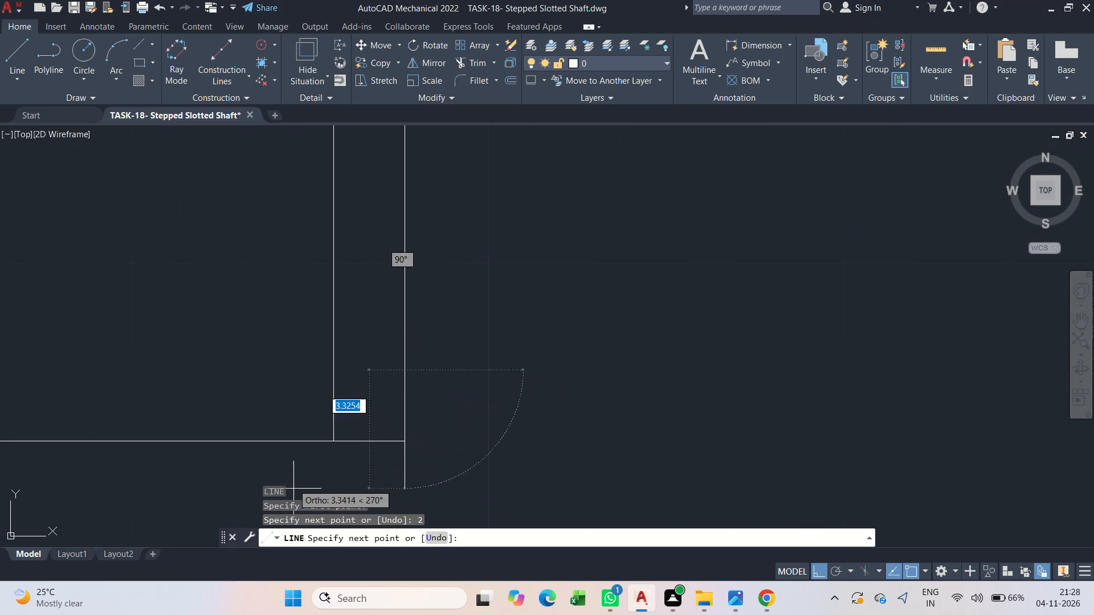
pyautogui.click(344, 437)
pyautogui.press('Escape')
# Stretch the lower end of the chamfer line to the bottom end of the inner vertical line.
pyautogui.moveTo(379, 422); pyautogui.dragTo(375, 421)
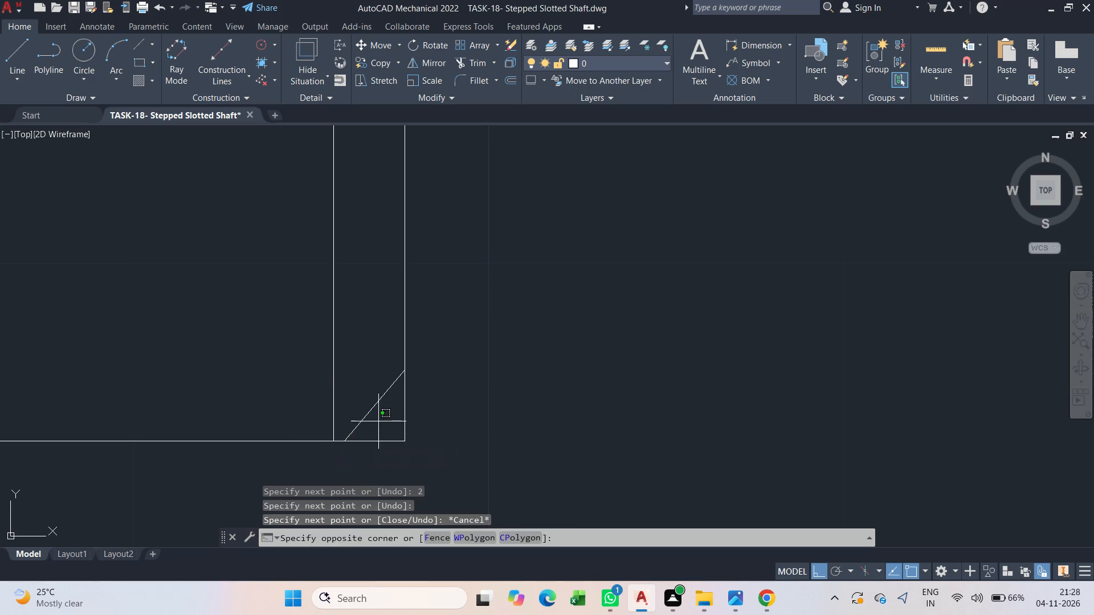
pyautogui.moveTo(375, 421); pyautogui.dragTo(370, 418)
pyautogui.moveTo(356, 404); pyautogui.dragTo(355, 421)
pyautogui.click(344, 440)
pyautogui.click(332, 440)
pyautogui.press('Escape')
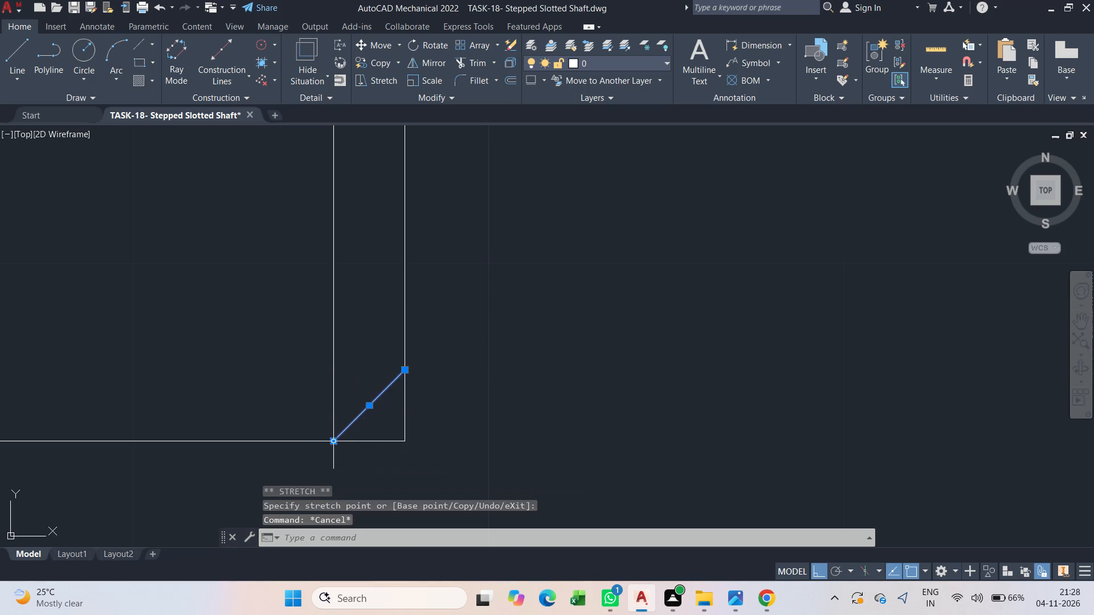
# Trim off the sharp corner outside the lower right chamfer.
pyautogui.write('tr')
pyautogui.press('space')
pyautogui.moveTo(423, 422); pyautogui.dragTo(372, 450)
pyautogui.scroll(-3, 409, 434)
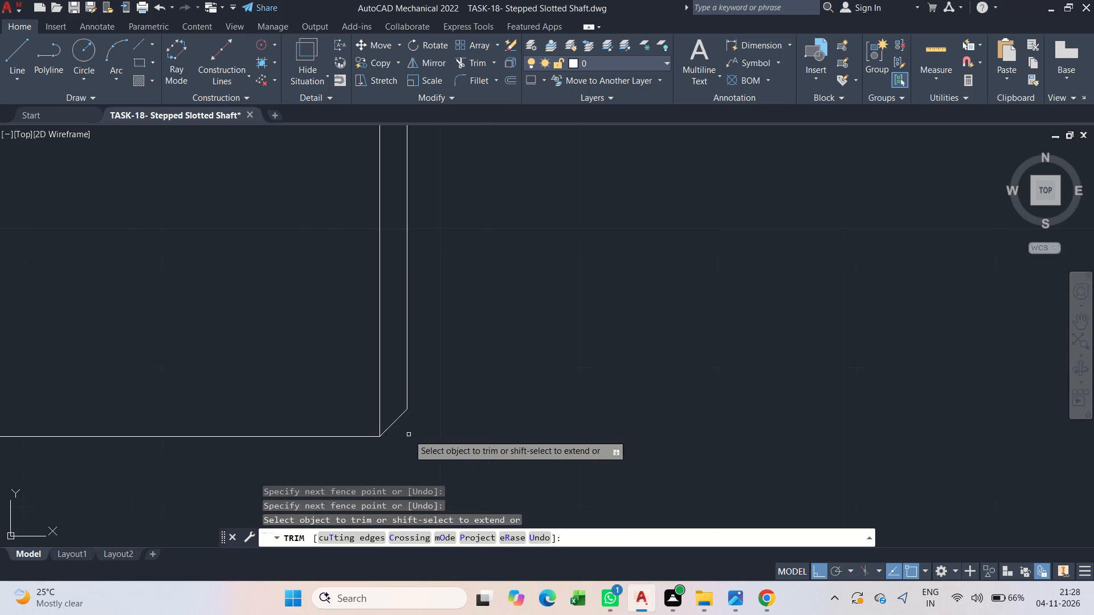
pyautogui.press('Escape')
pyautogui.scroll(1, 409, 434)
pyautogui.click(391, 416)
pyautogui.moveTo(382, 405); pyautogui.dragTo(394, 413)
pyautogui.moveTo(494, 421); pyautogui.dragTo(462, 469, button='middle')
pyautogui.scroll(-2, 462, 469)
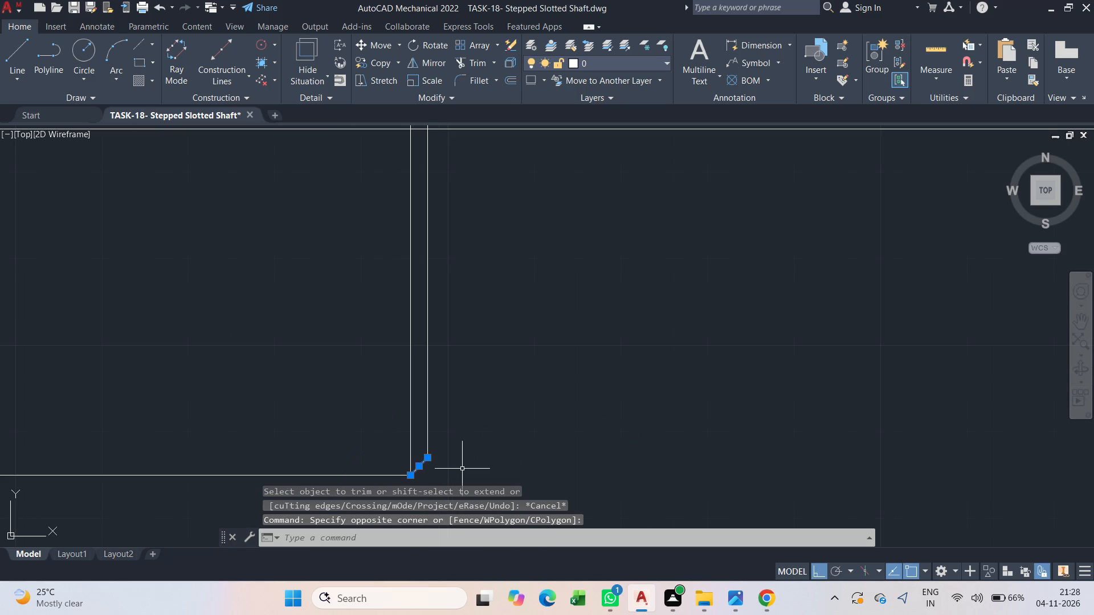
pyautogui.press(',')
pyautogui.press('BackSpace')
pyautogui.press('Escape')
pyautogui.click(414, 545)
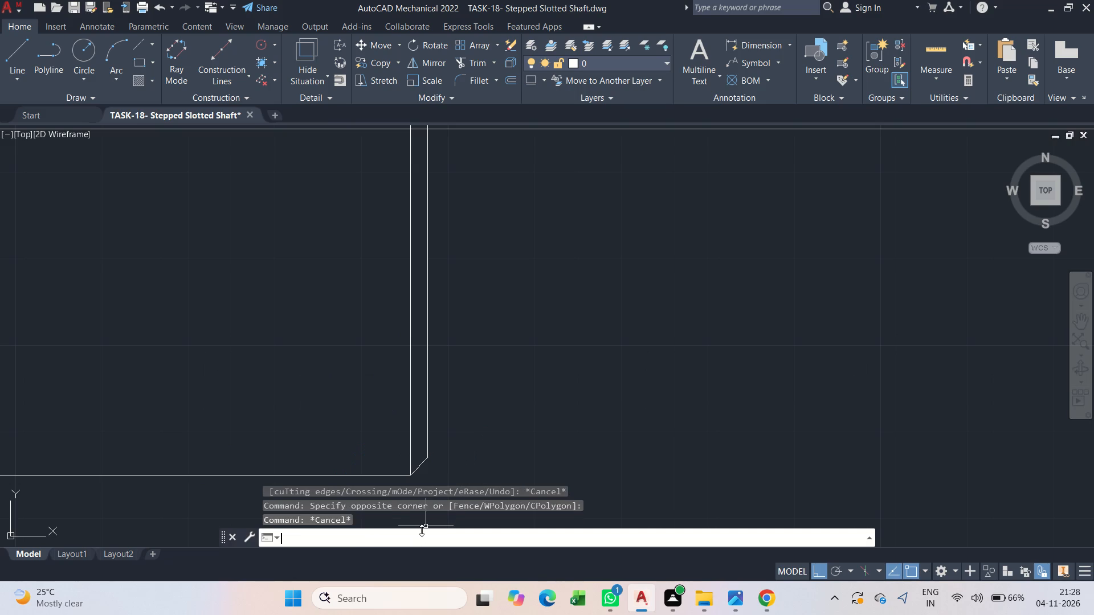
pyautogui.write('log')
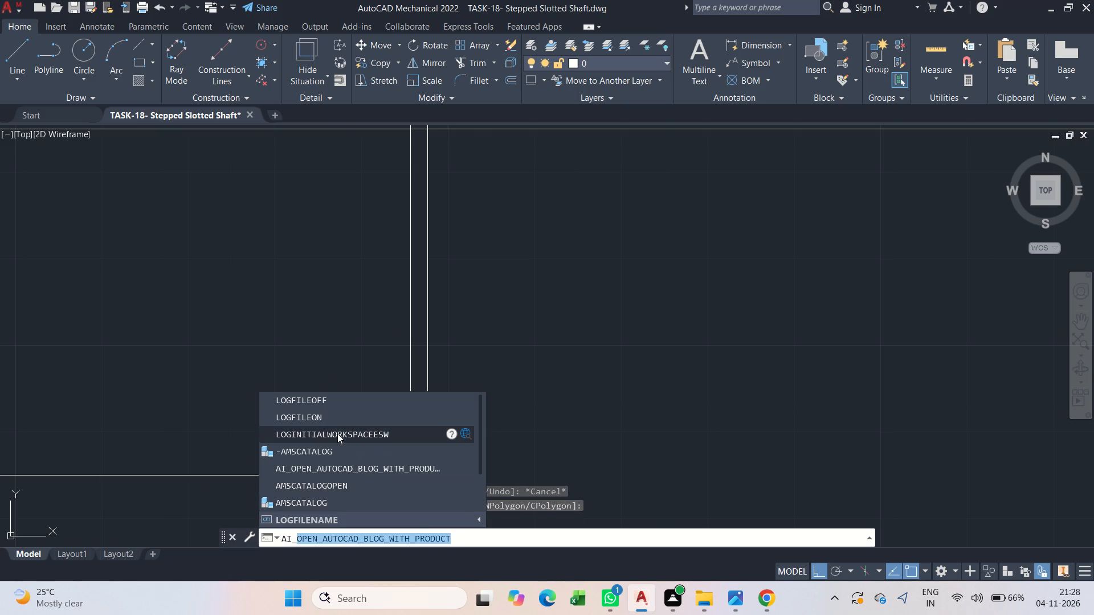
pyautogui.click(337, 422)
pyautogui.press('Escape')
# Draw a chamfer line at the small right section's upper right corner, from 2 below the corner to the upper outline.
pyautogui.moveTo(423, 461); pyautogui.dragTo(444, 478, button='middle')
pyautogui.scroll(-2, 444, 478)
pyautogui.scroll(1, 444, 478)
pyautogui.middleClick(444, 478)
pyautogui.scroll(-2, 444, 479)
pyautogui.scroll(4, 448, 314)
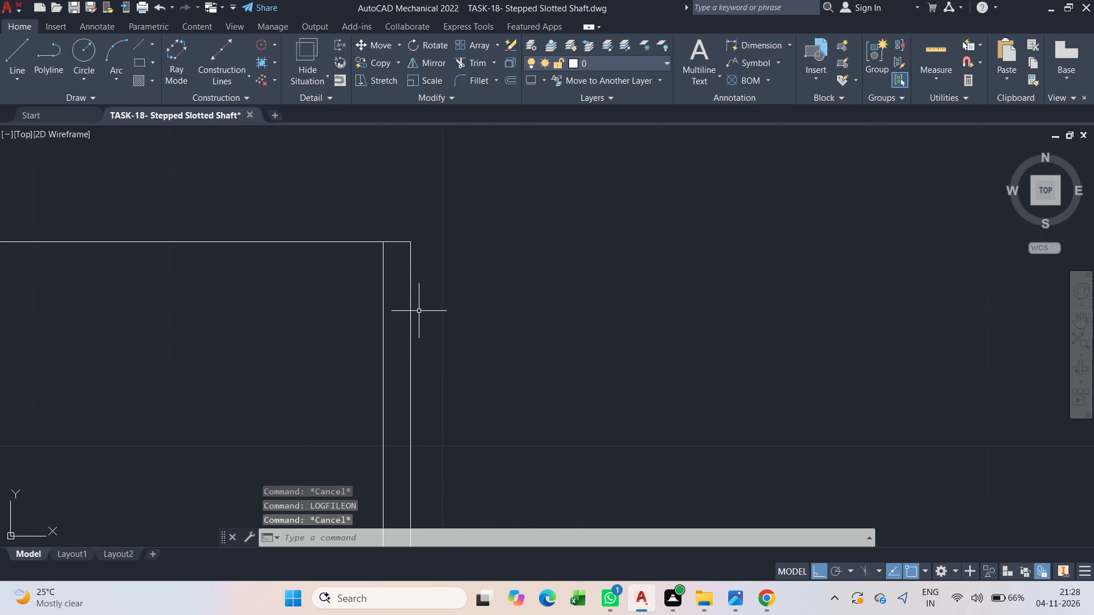
pyautogui.write('l')
pyautogui.press('space')
pyautogui.scroll(1, 403, 271)
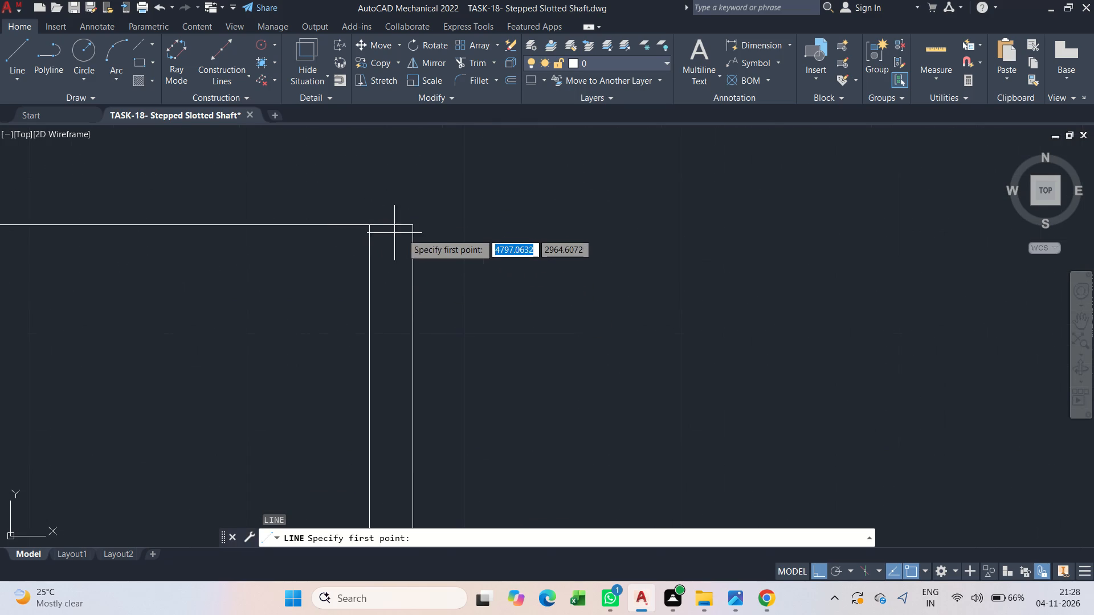
pyautogui.click(410, 225)
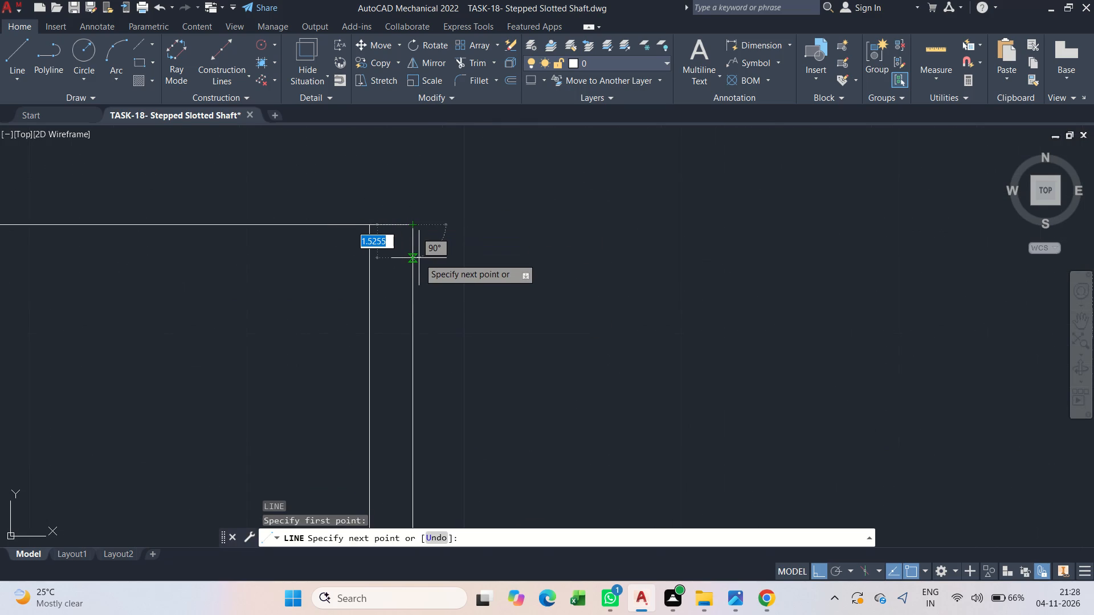
pyautogui.press('2')
pyautogui.press('Return')
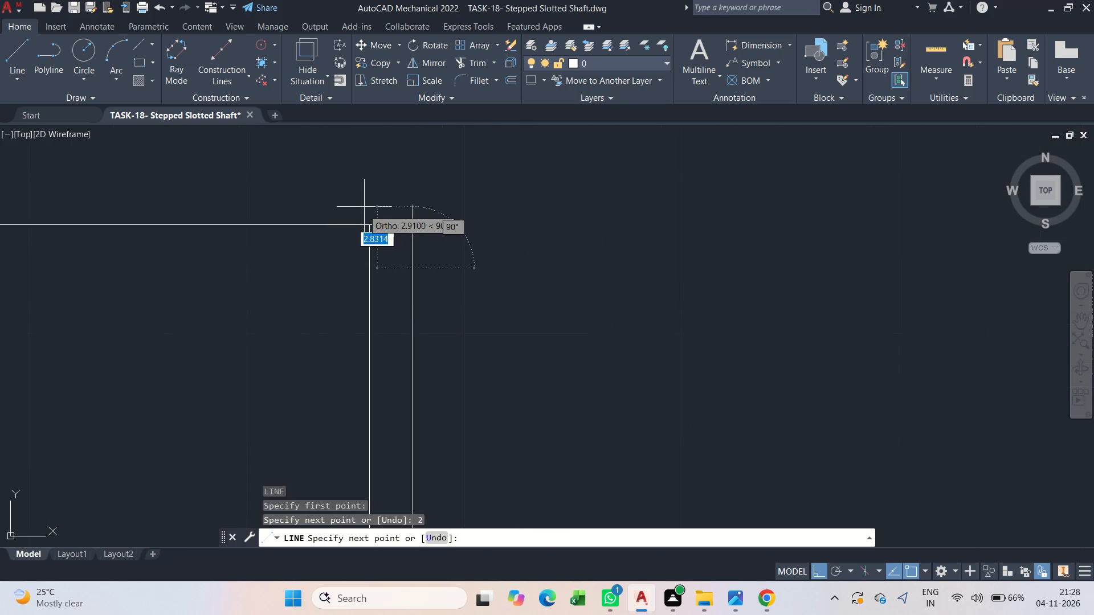
pyautogui.click(382, 229)
pyautogui.press('Escape')
# Stretch the upper end of the chamfer line to the top end of the inner vertical line.
pyautogui.scroll(2, 399, 245)
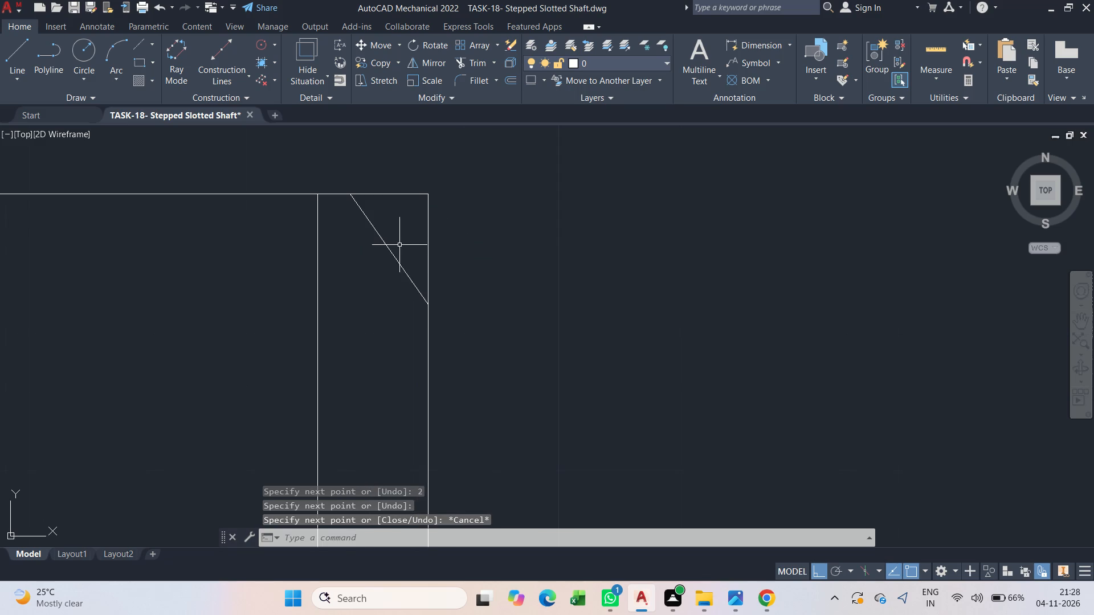
pyautogui.click(399, 245)
pyautogui.click(382, 249)
pyautogui.click(353, 198)
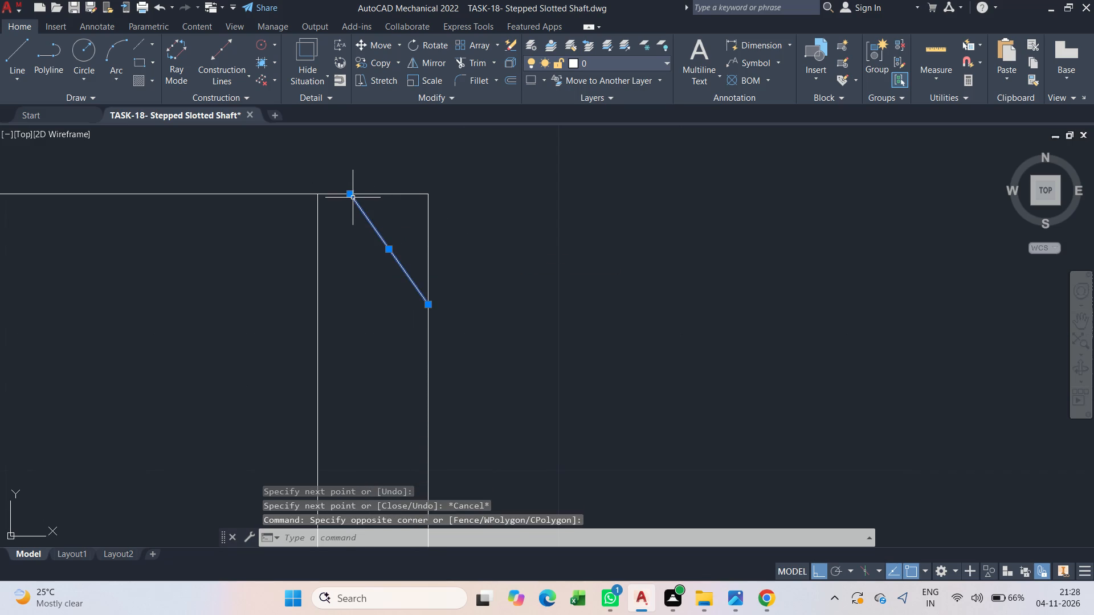
pyautogui.press('Escape')
pyautogui.click(352, 197)
pyautogui.click(350, 193)
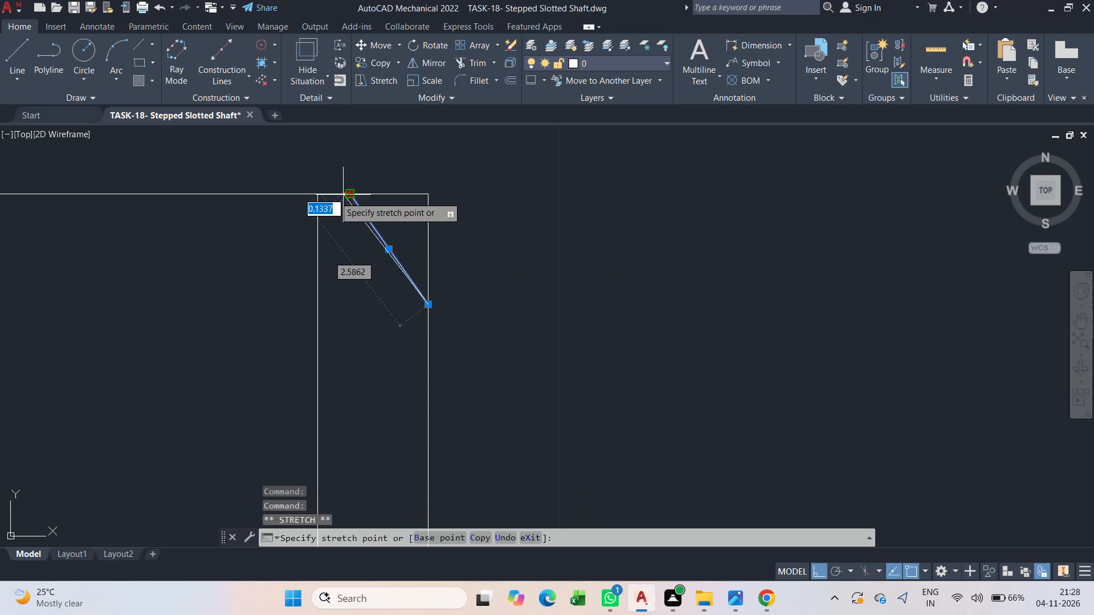
pyautogui.click(320, 198)
pyautogui.press('Escape')
# Trim off the sharp corner outside the upper right chamfer, and save the drawing.
pyautogui.write('tr')
pyautogui.press('space')
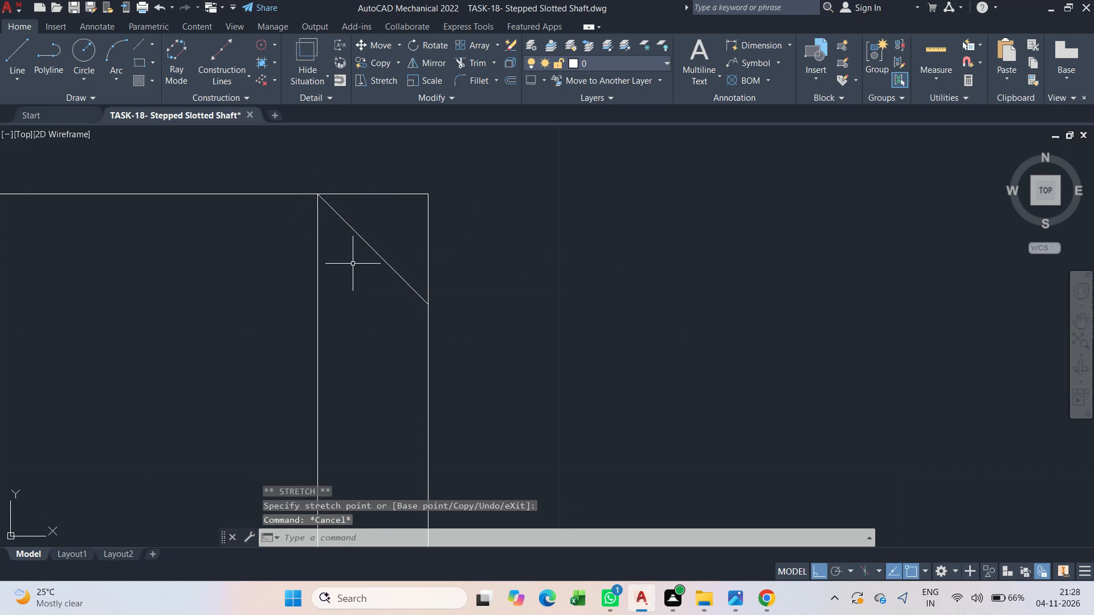
pyautogui.moveTo(362, 184); pyautogui.dragTo(458, 266)
pyautogui.scroll(-3, 458, 266)
pyautogui.press('Escape')
pyautogui.hotkey('ctrl', 's')
pyautogui.keyDown('ctrl'); pyautogui.scroll(-4, 458, 266); pyautogui.keyUp('ctrl')
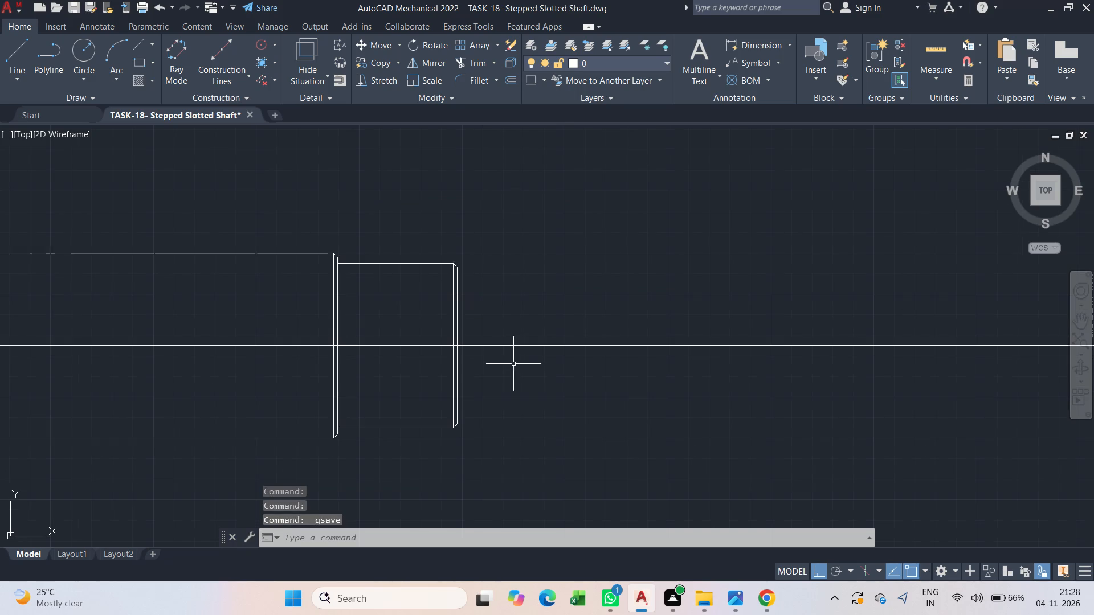
pyautogui.hotkey('ctrl', 's')
pyautogui.scroll(-4, 468, 362)
pyautogui.press('Escape')
pyautogui.moveTo(340, 387); pyautogui.dragTo(366, 401, button='middle')
pyautogui.scroll(3, 438, 364)
pyautogui.moveTo(365, 413); pyautogui.dragTo(372, 417, button='middle')
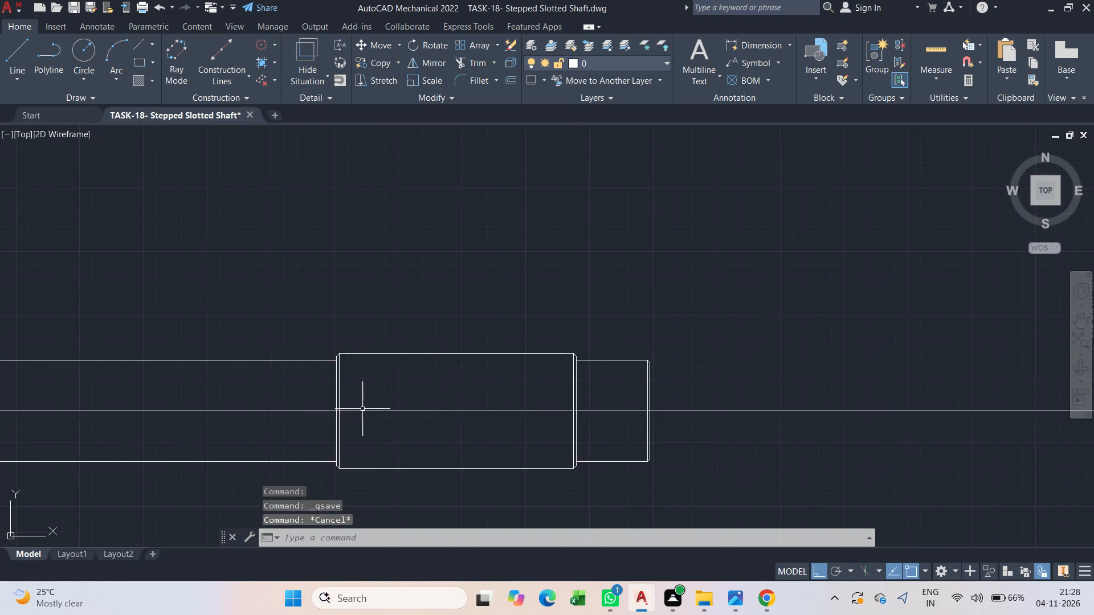
pyautogui.moveTo(372, 417); pyautogui.dragTo(471, 386, button='middle')
pyautogui.press('Escape')
pyautogui.hotkey('ctrl', 's')
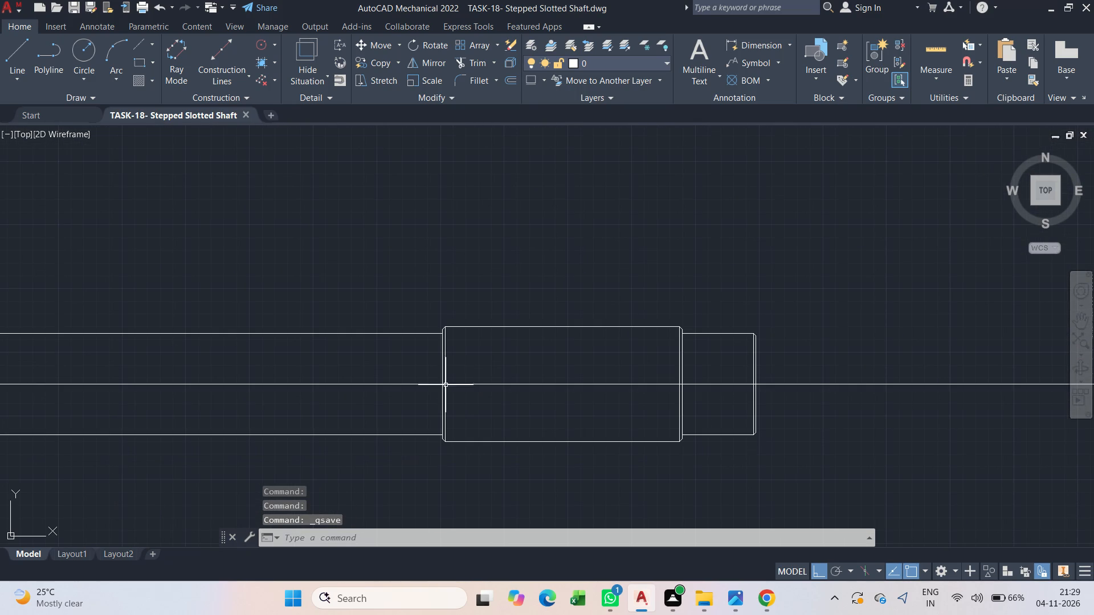
# Offset the large section's outermost left vertical line 84 to the left.
pyautogui.scroll(3, 440, 405)
pyautogui.moveTo(426, 407); pyautogui.dragTo(583, 376, button='middle')
pyautogui.press('Escape')
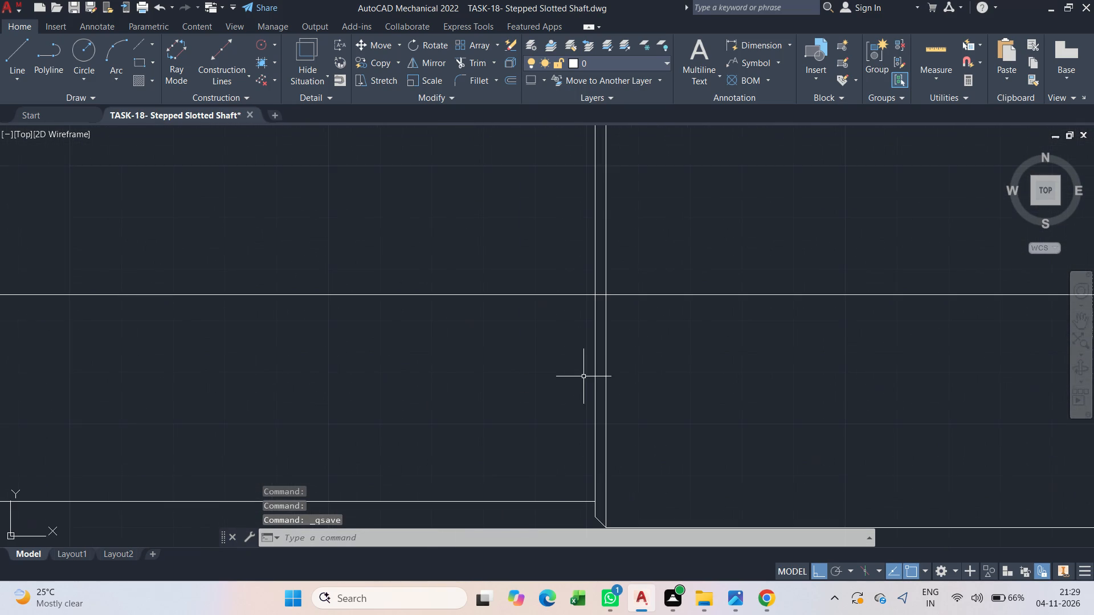
pyautogui.moveTo(603, 370); pyautogui.dragTo(595, 369)
pyautogui.click(585, 362)
pyautogui.scroll(-2, 513, 377)
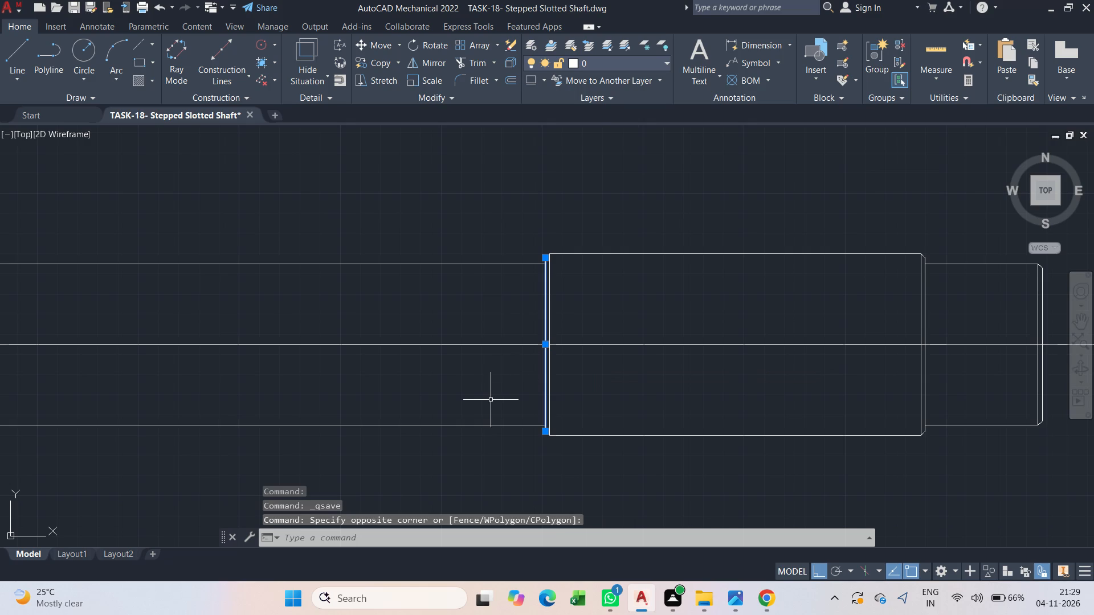
pyautogui.press('o')
pyautogui.click(533, 448)
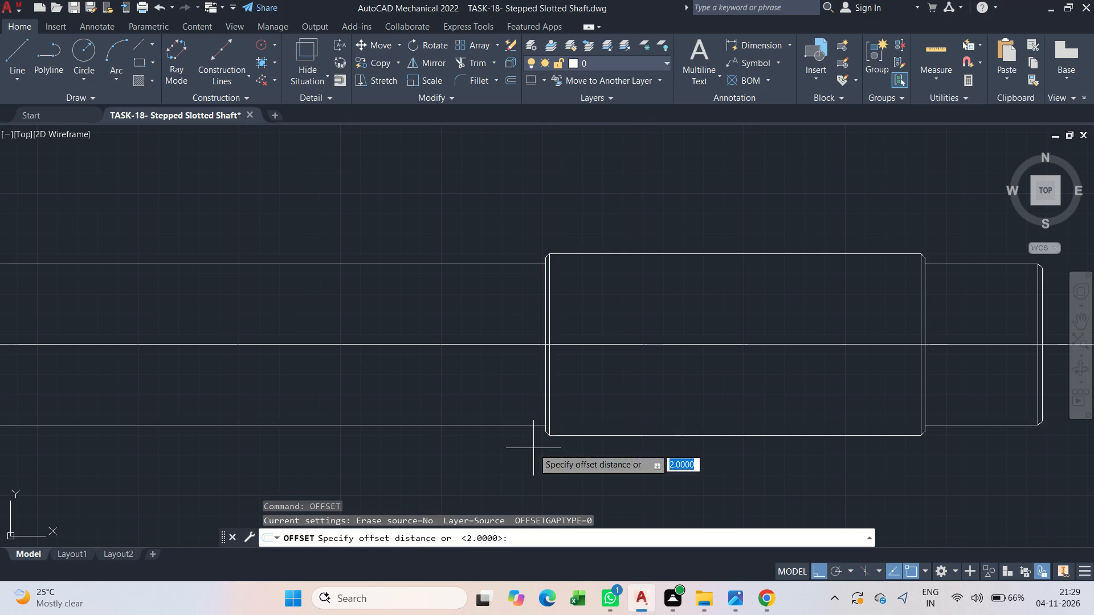
pyautogui.scroll(1, 498, 383)
pyautogui.write('84')
pyautogui.press('Return')
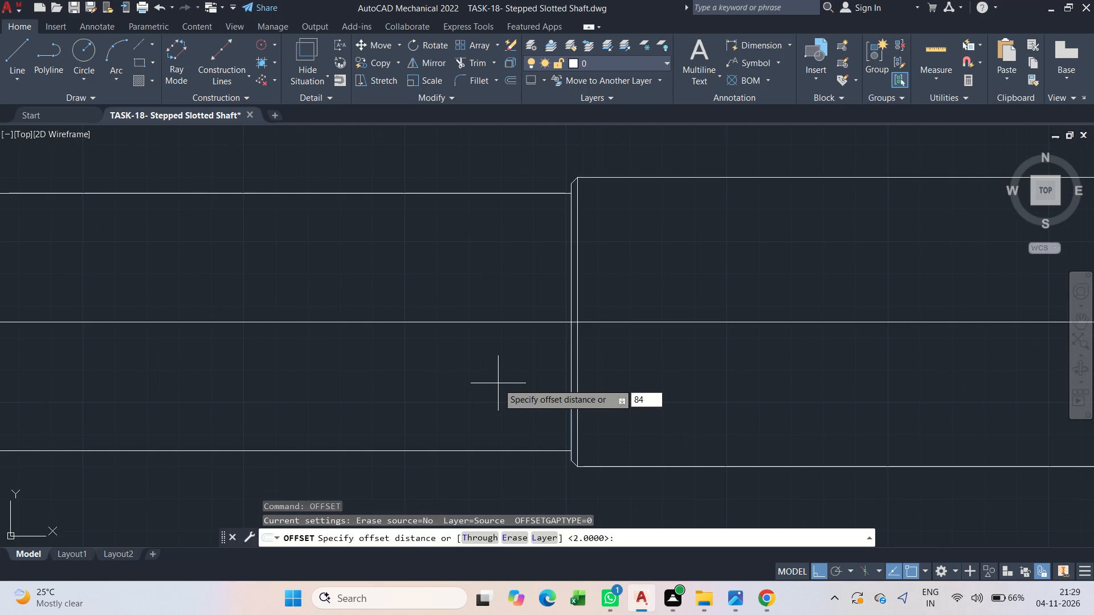
pyautogui.press('Escape')
# Offset the new vertical line 2 to the right, toward the large section.
pyautogui.scroll(3, 362, 225)
pyautogui.moveTo(351, 228); pyautogui.dragTo(440, 273, button='middle')
pyautogui.scroll(-2, 427, 269)
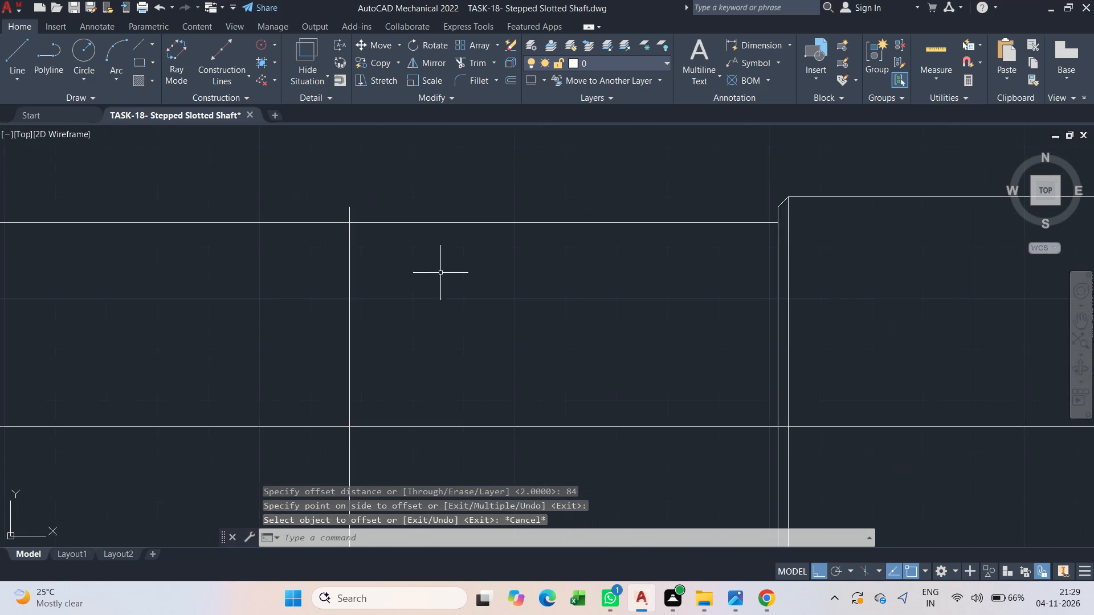
pyautogui.moveTo(387, 413); pyautogui.dragTo(442, 191, button='middle')
pyautogui.press('Escape')
pyautogui.moveTo(434, 357); pyautogui.dragTo(409, 352)
pyautogui.click(385, 334)
pyautogui.scroll(1, 446, 333)
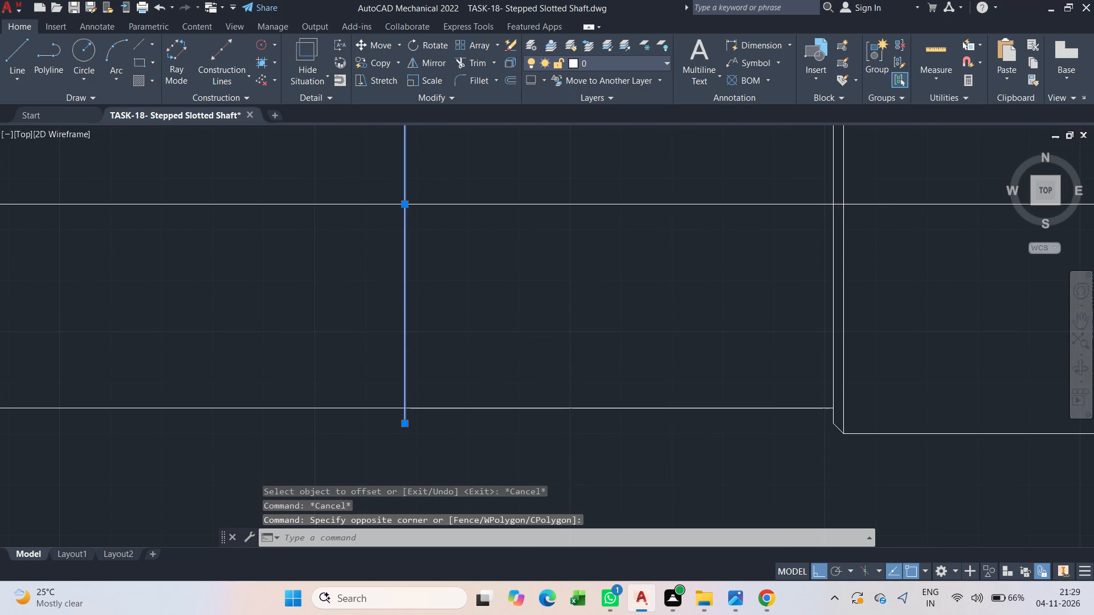
pyautogui.press('o')
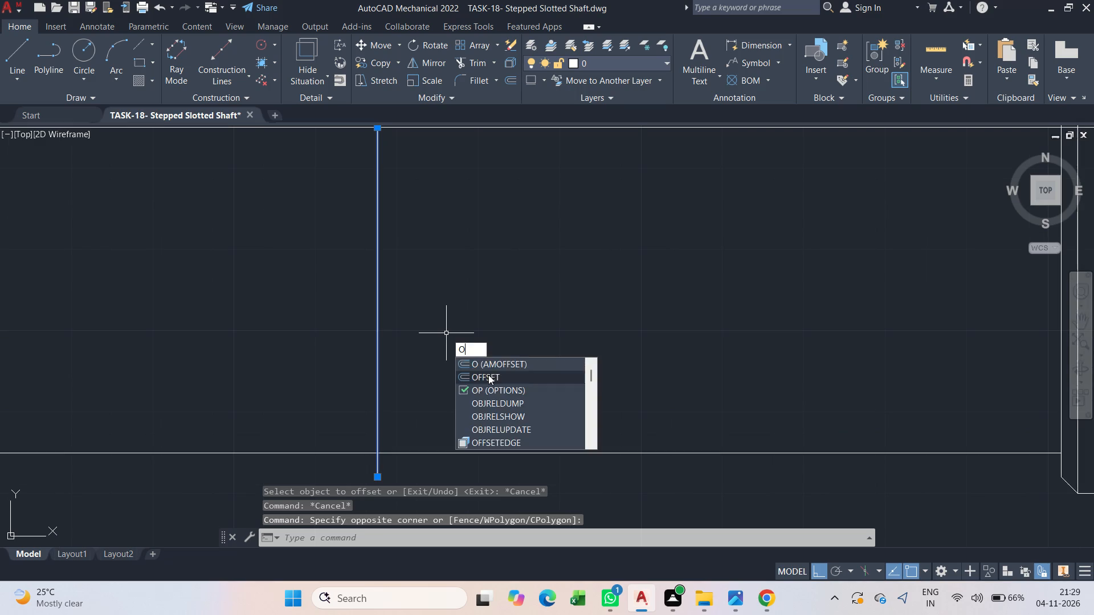
pyautogui.click(489, 378)
pyautogui.press('2')
pyautogui.press('Return')
pyautogui.click(489, 378)
pyautogui.press('Escape')
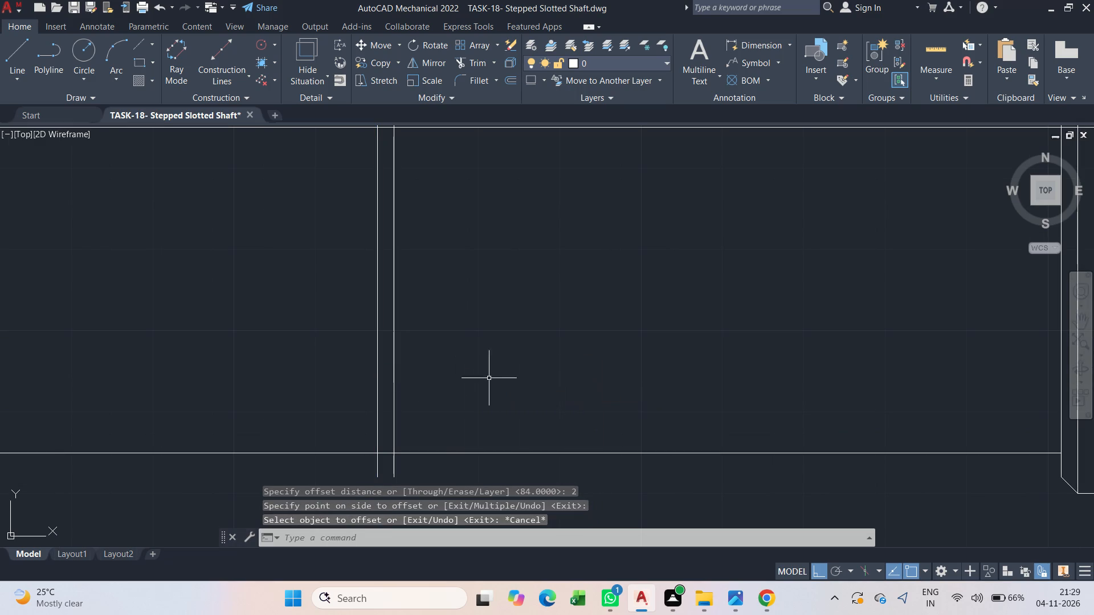
# Trim the ends of both new vertical lines projecting below and above the shaft outline.
pyautogui.moveTo(428, 450); pyautogui.dragTo(434, 423, button='middle')
pyautogui.write('tr')
pyautogui.press('space')
pyautogui.scroll(1, 415, 448)
pyautogui.moveTo(395, 429); pyautogui.dragTo(334, 437)
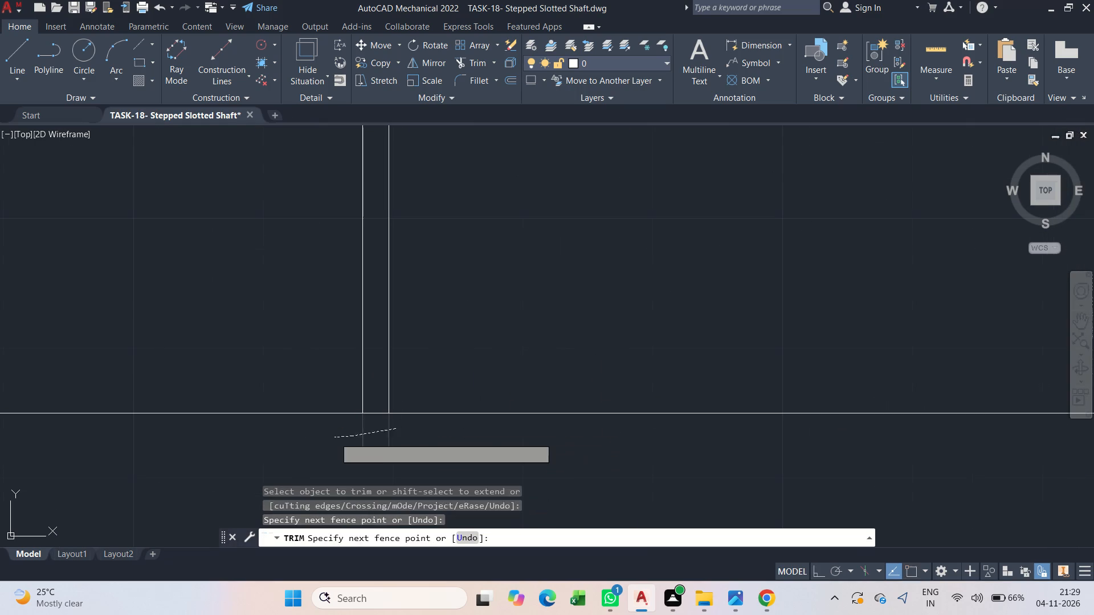
pyautogui.scroll(-6, 333, 438)
pyautogui.scroll(4, 337, 345)
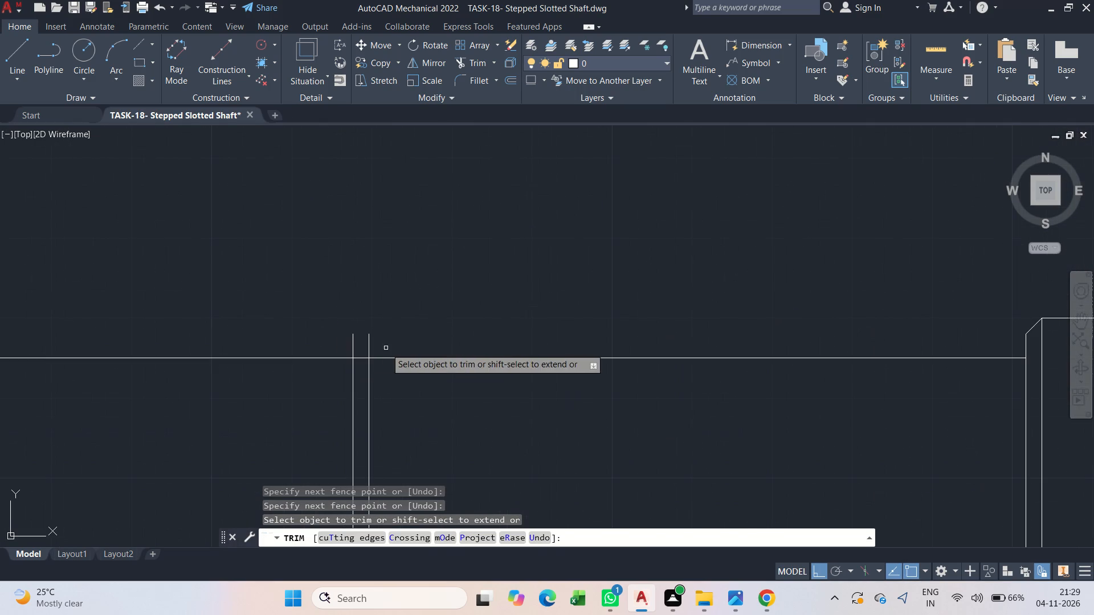
pyautogui.moveTo(386, 347); pyautogui.dragTo(304, 350)
pyautogui.click(303, 350)
pyautogui.press('Escape')
# Draw the upper chamfer line from 2 below the new left vertical line's top end to the inner vertical line's top end.
pyautogui.scroll(2, 368, 363)
pyautogui.moveTo(342, 396); pyautogui.dragTo(381, 248, button='middle')
pyautogui.write('l')
pyautogui.press('space')
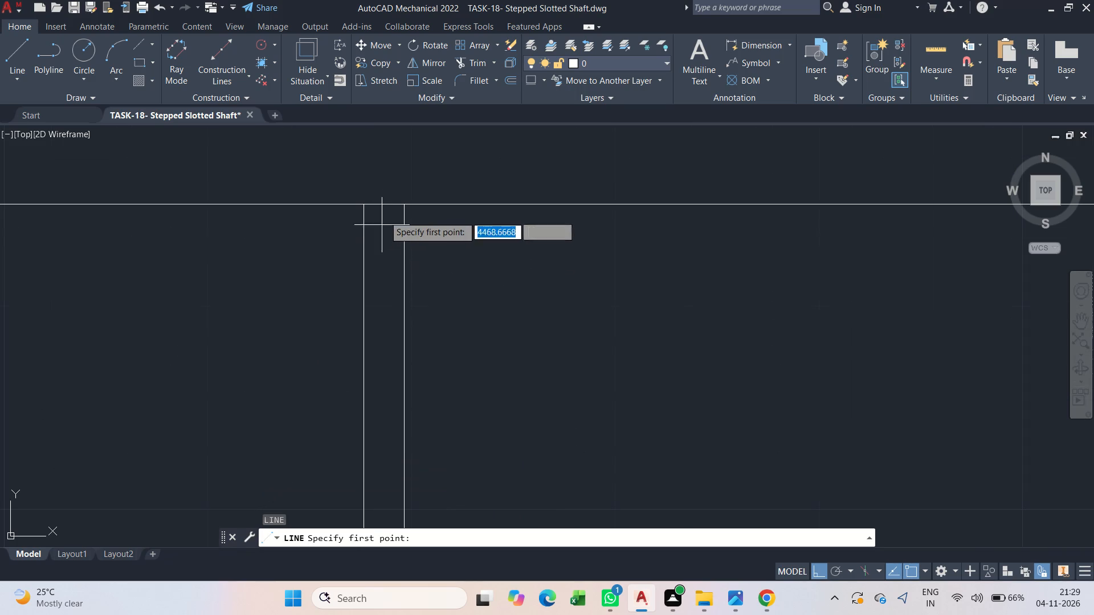
pyautogui.click(364, 205)
pyautogui.press('2')
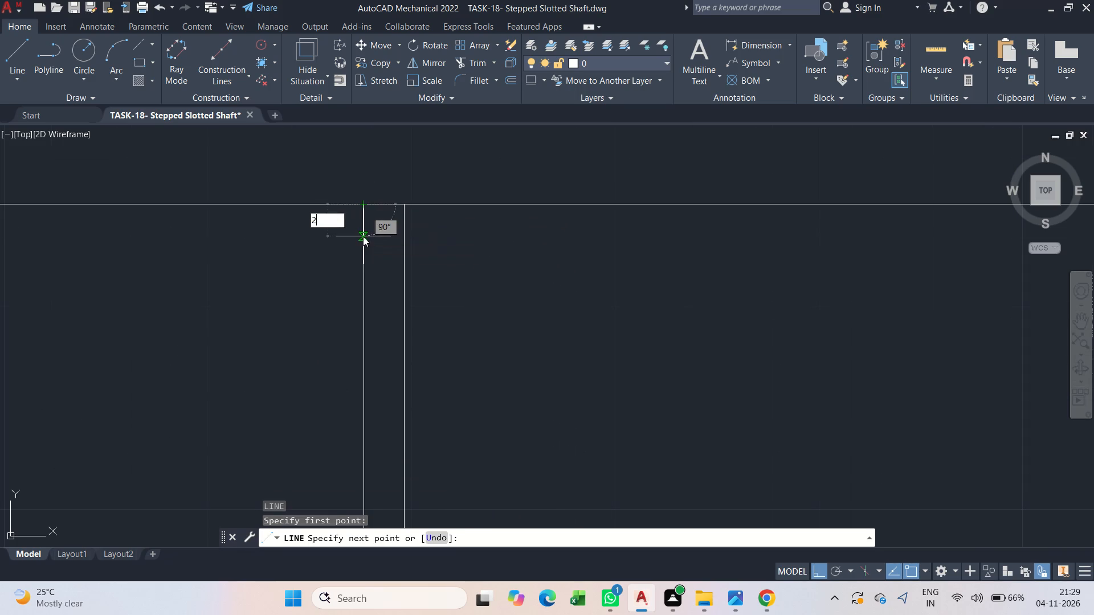
pyautogui.press('Return')
pyautogui.click(409, 203)
pyautogui.press('Escape')
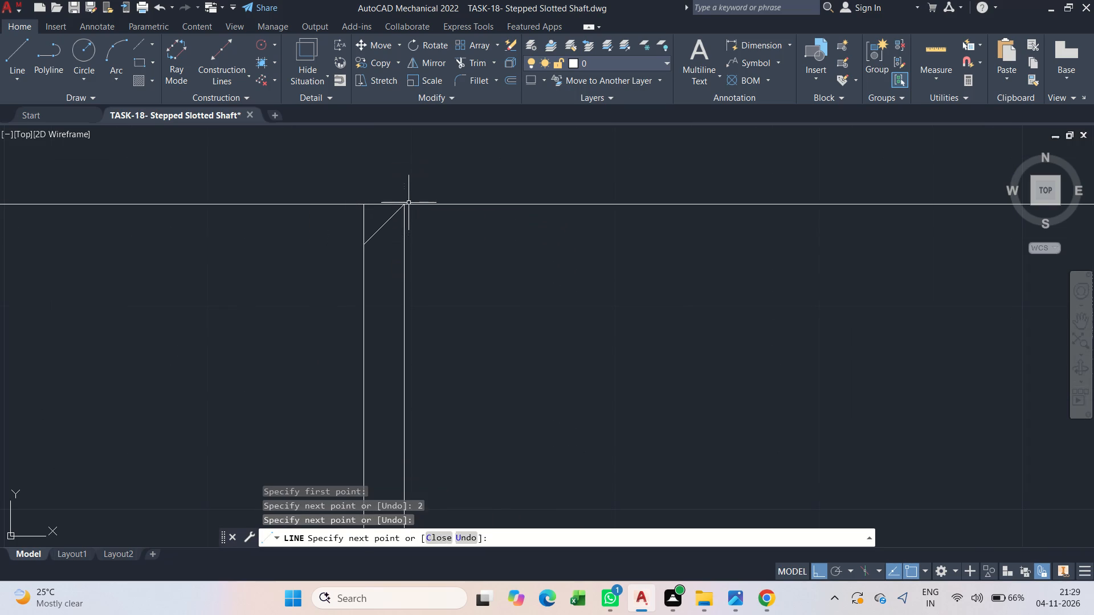
# Draw the lower chamfer line from 2 above the left vertical line's bottom end to the inner vertical line's bottom end.
pyautogui.scroll(-1, 332, 292)
pyautogui.moveTo(341, 351); pyautogui.dragTo(321, 179, button='middle')
pyautogui.scroll(-3, 321, 183)
pyautogui.scroll(4, 349, 396)
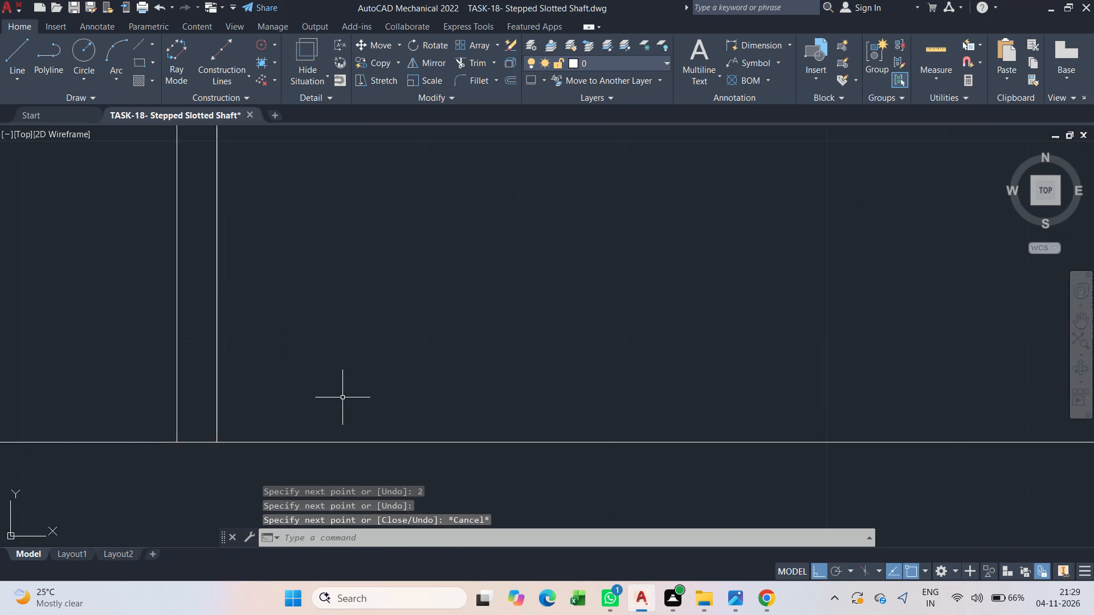
pyautogui.moveTo(340, 400); pyautogui.dragTo(775, 358, button='middle')
pyautogui.scroll(2, 580, 385)
pyautogui.moveTo(652, 420); pyautogui.dragTo(492, 478, button='middle')
pyautogui.write('l')
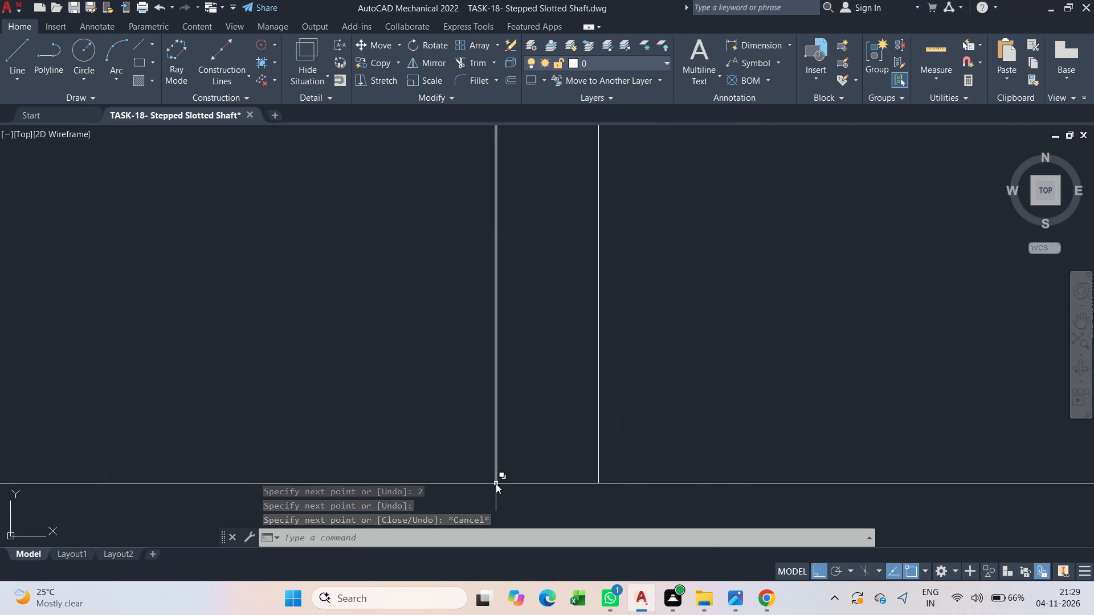
pyautogui.press('space')
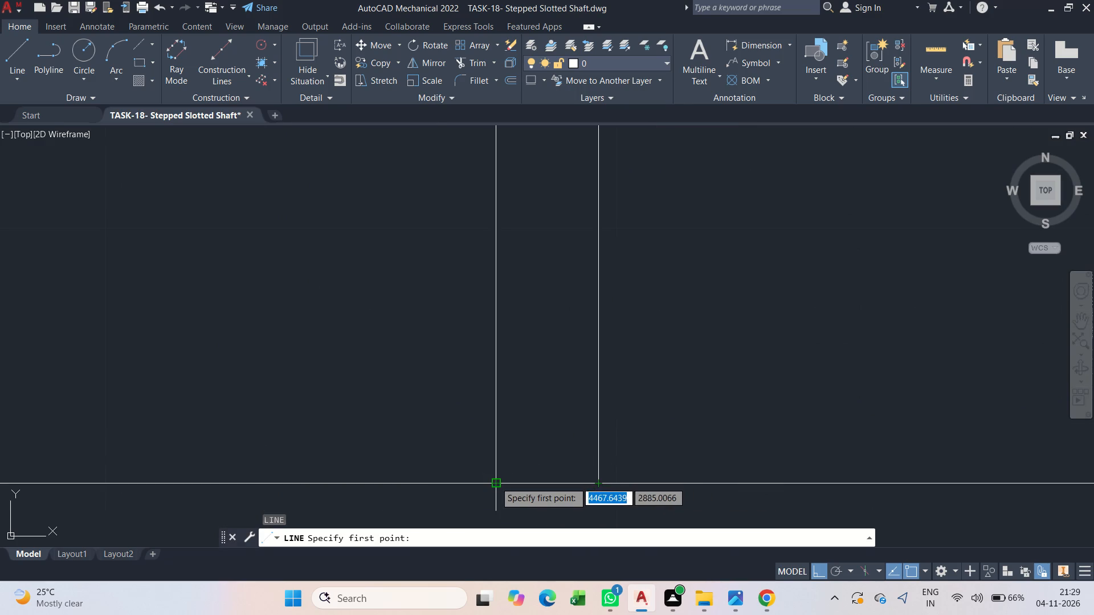
pyautogui.click(495, 482)
pyautogui.press('2')
pyautogui.press('Return')
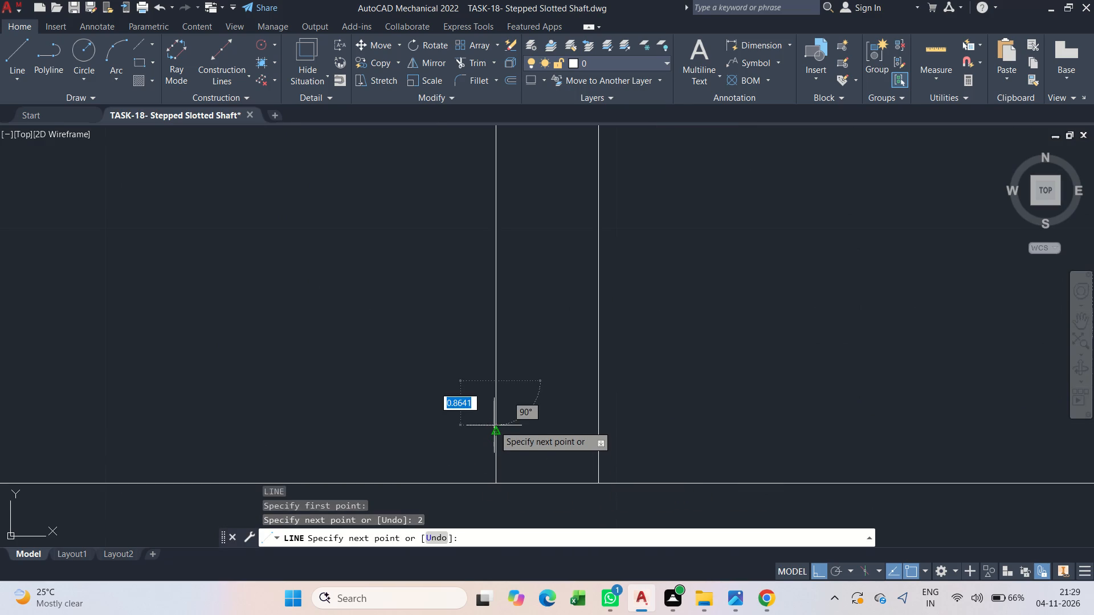
pyautogui.click(595, 481)
pyautogui.press('Escape')
# Trim the vertical stub and the horizontal outline outside the lower chamfer of the left section.
pyautogui.scroll(-1, 415, 400)
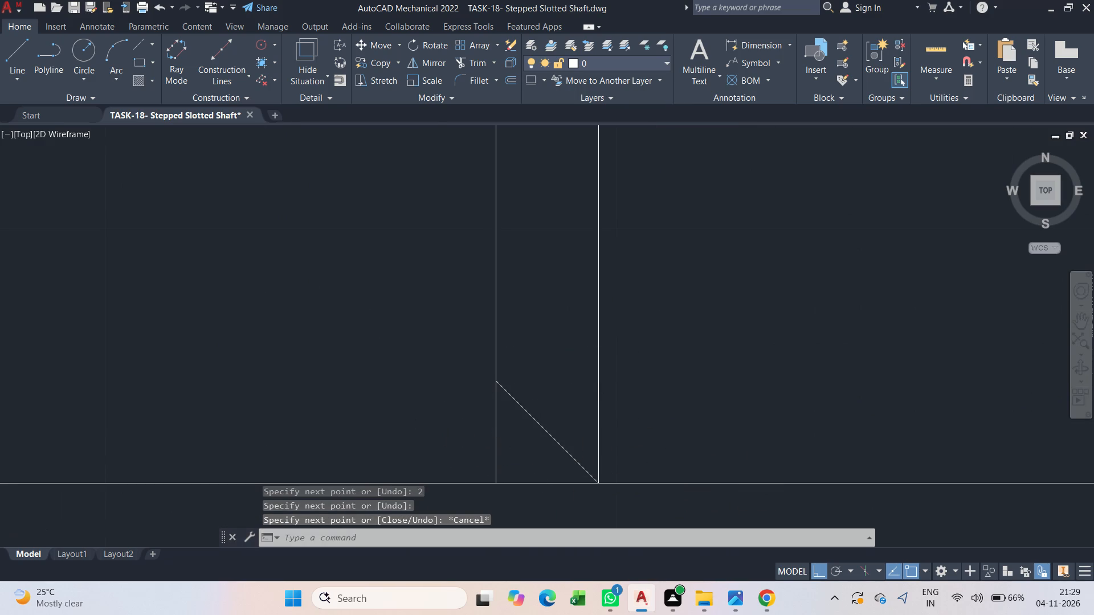
pyautogui.write('tr')
pyautogui.press('space')
pyautogui.scroll(2, 415, 400)
pyautogui.click(446, 412)
pyautogui.scroll(-1, 456, 408)
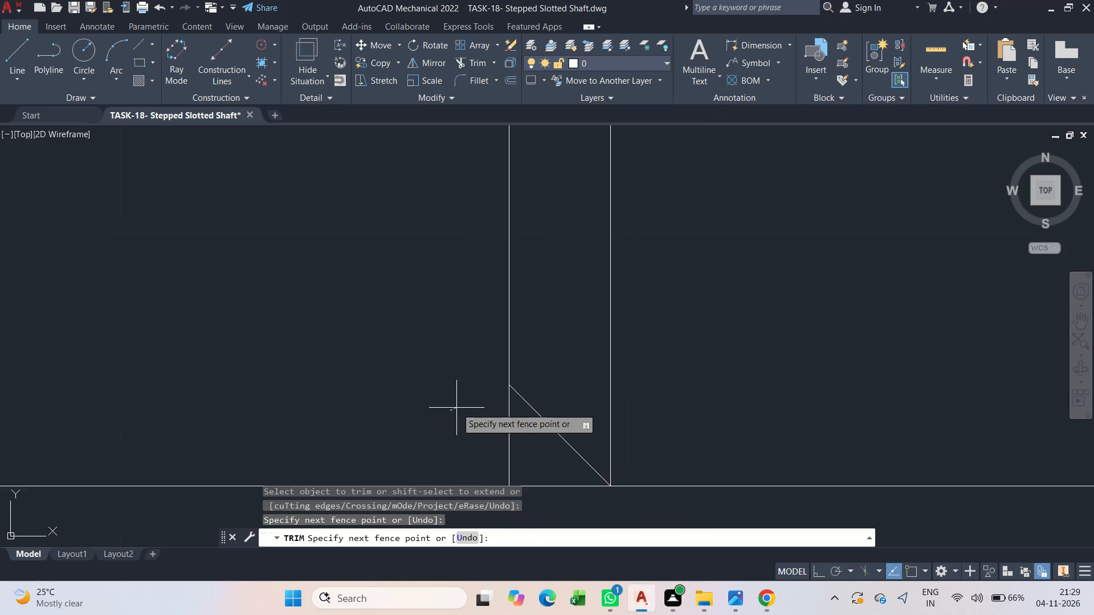
pyautogui.moveTo(456, 407); pyautogui.dragTo(419, 317, button='middle')
pyautogui.click(523, 425)
# Trim the corner segments outside the upper chamfer of the left section.
pyautogui.scroll(-3, 505, 431)
pyautogui.moveTo(447, 402); pyautogui.dragTo(456, 502, button='middle')
pyautogui.scroll(-3, 456, 502)
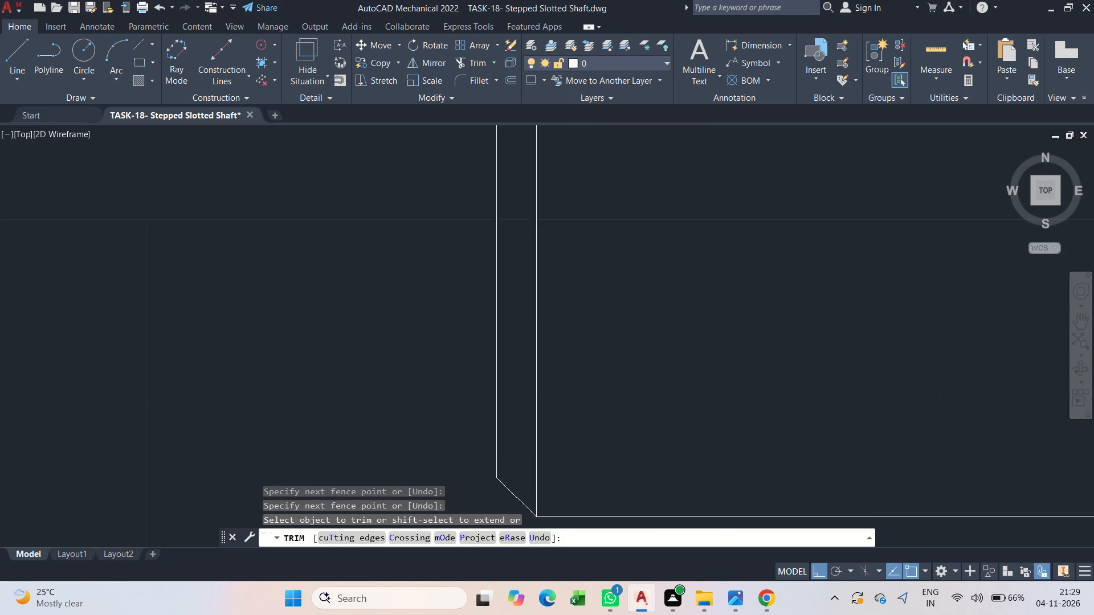
pyautogui.moveTo(442, 293); pyautogui.dragTo(442, 421, button='middle')
pyautogui.scroll(-2, 442, 421)
pyautogui.scroll(3, 446, 278)
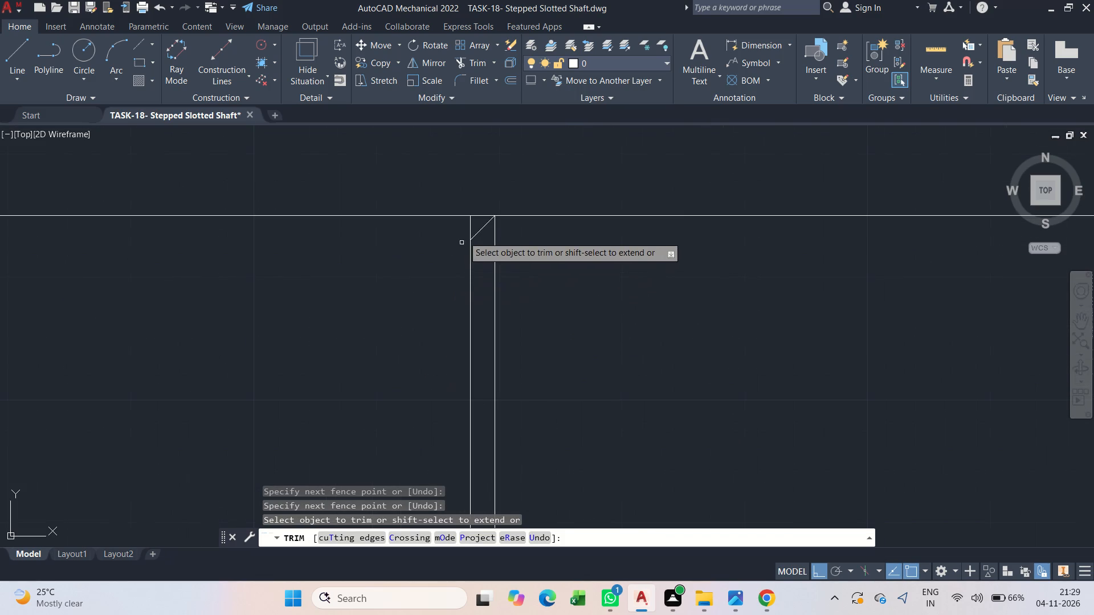
pyautogui.scroll(2, 468, 219)
pyautogui.moveTo(501, 200); pyautogui.dragTo(444, 277)
pyautogui.press('Escape')
# Erase the leftover upper horizontal line extending left beyond the upper chamfer.
pyautogui.moveTo(443, 255); pyautogui.dragTo(421, 218)
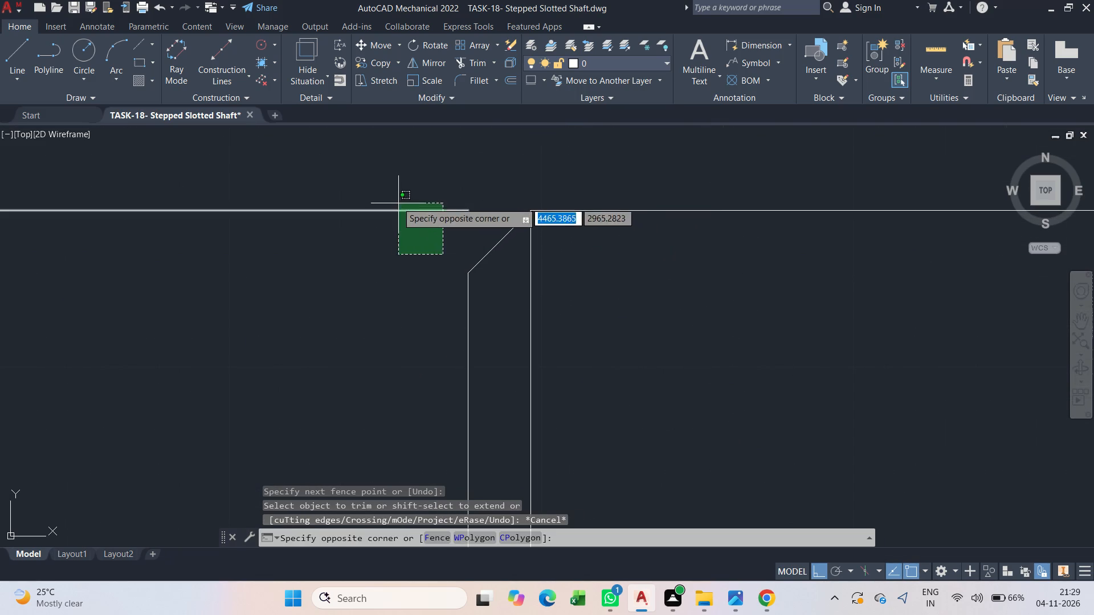
pyautogui.click(397, 202)
pyautogui.press('Delete')
# Save the drawing with the left chamfered section completed.
pyautogui.scroll(-3, 516, 372)
pyautogui.moveTo(522, 404); pyautogui.dragTo(534, 118, button='middle')
pyautogui.scroll(-2, 534, 118)
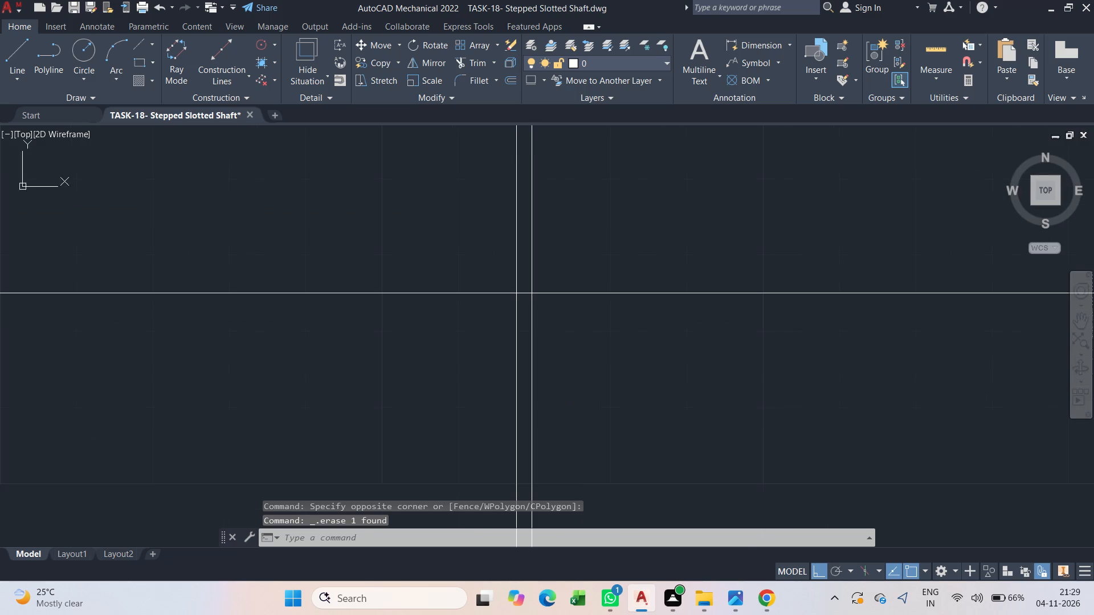
pyautogui.press('Escape')
pyautogui.hotkey('ctrl', 's')
pyautogui.keyDown('ctrl'); pyautogui.scroll(-4, 691, 355); pyautogui.keyUp('ctrl')
pyautogui.moveTo(650, 441); pyautogui.dragTo(490, 365, button='middle')
pyautogui.hotkey('ctrl', 's')
pyautogui.hotkey('ctrl', 's')
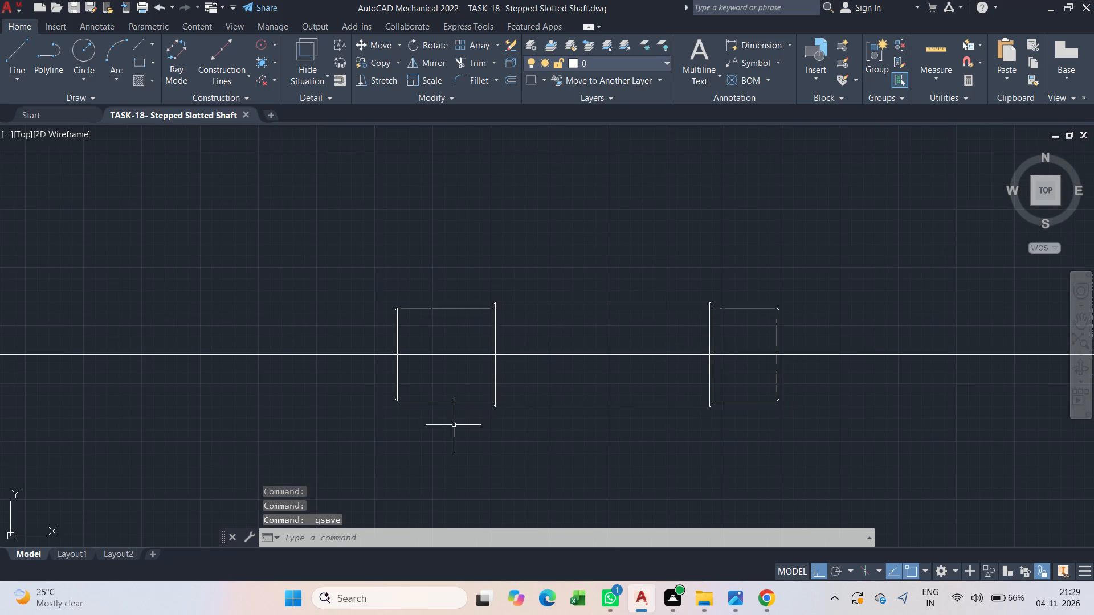
pyautogui.scroll(2, 435, 387)
pyautogui.moveTo(435, 387); pyautogui.dragTo(655, 435, button='middle')
pyautogui.scroll(-1, 655, 435)
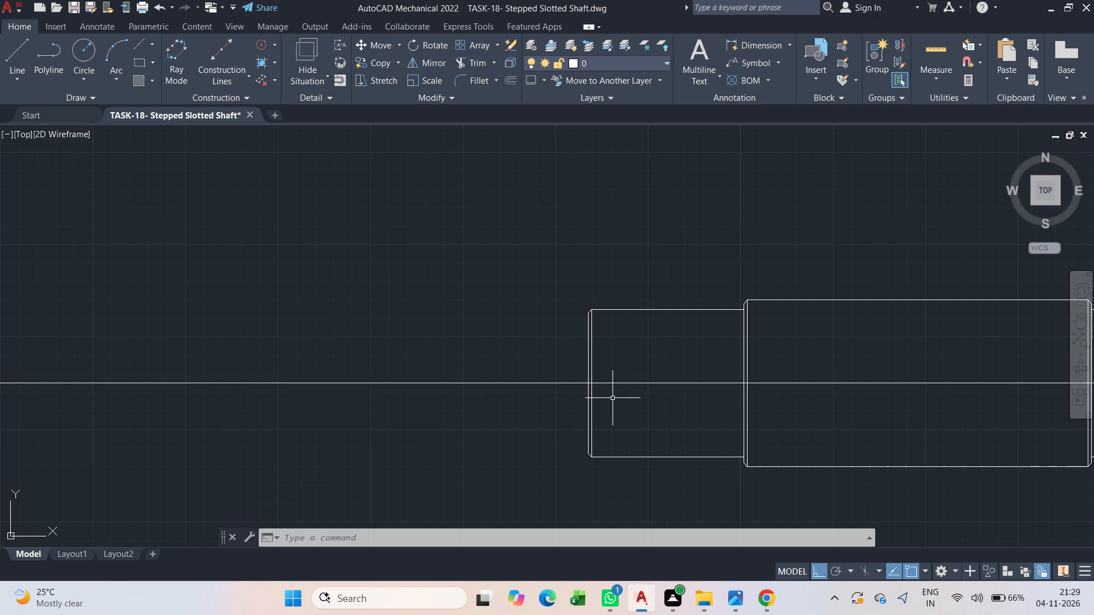
pyautogui.press('Escape')
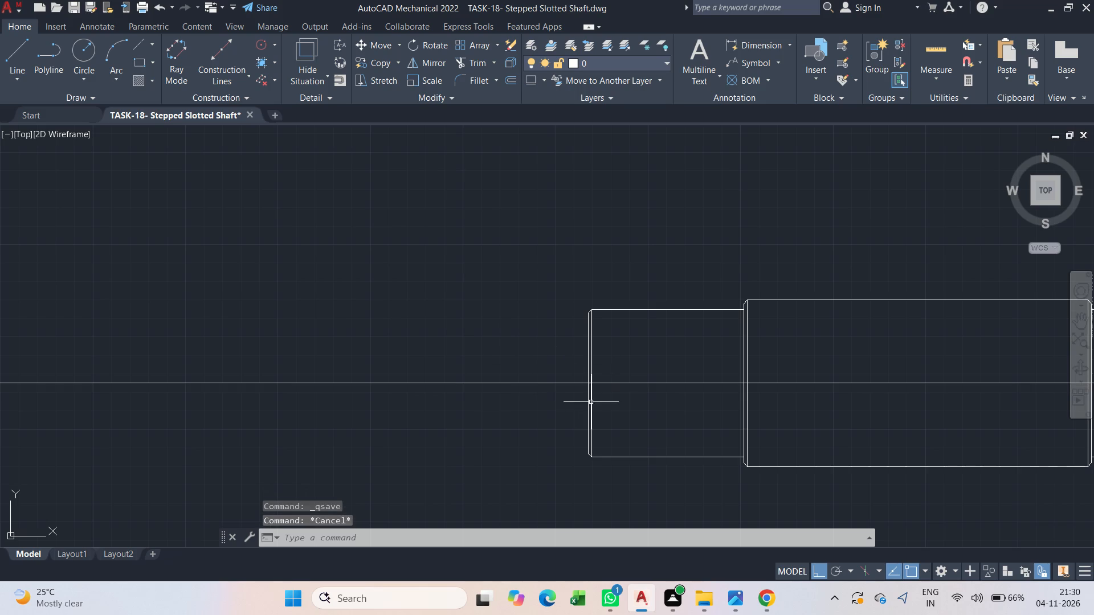
pyautogui.hotkey('ctrl', 's')
# Offset the horizontal centre line 35 below and 35 above for the next smaller shaft section.
pyautogui.scroll(1, 591, 402)
pyautogui.moveTo(480, 408); pyautogui.dragTo(461, 411, button='middle')
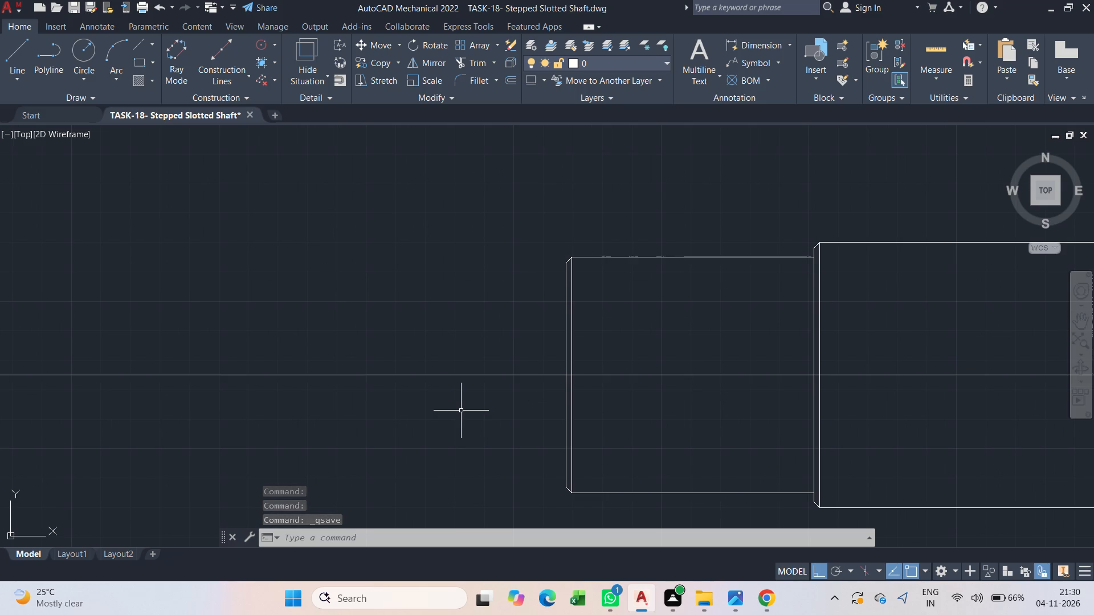
pyautogui.moveTo(467, 407); pyautogui.dragTo(434, 351)
pyautogui.moveTo(413, 321); pyautogui.dragTo(418, 328)
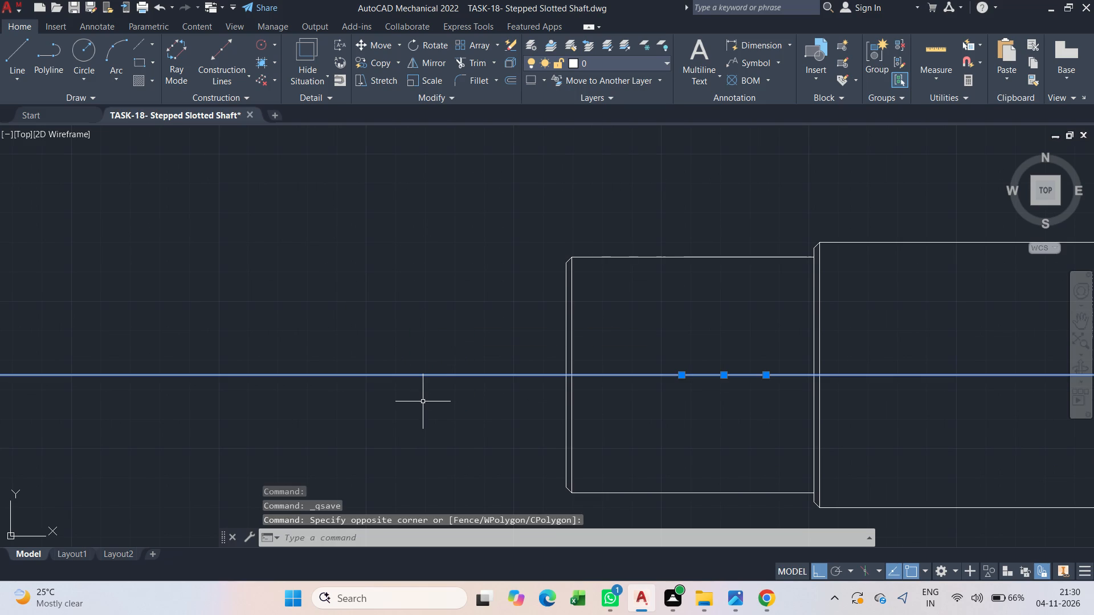
pyautogui.press('o')
pyautogui.click(477, 442)
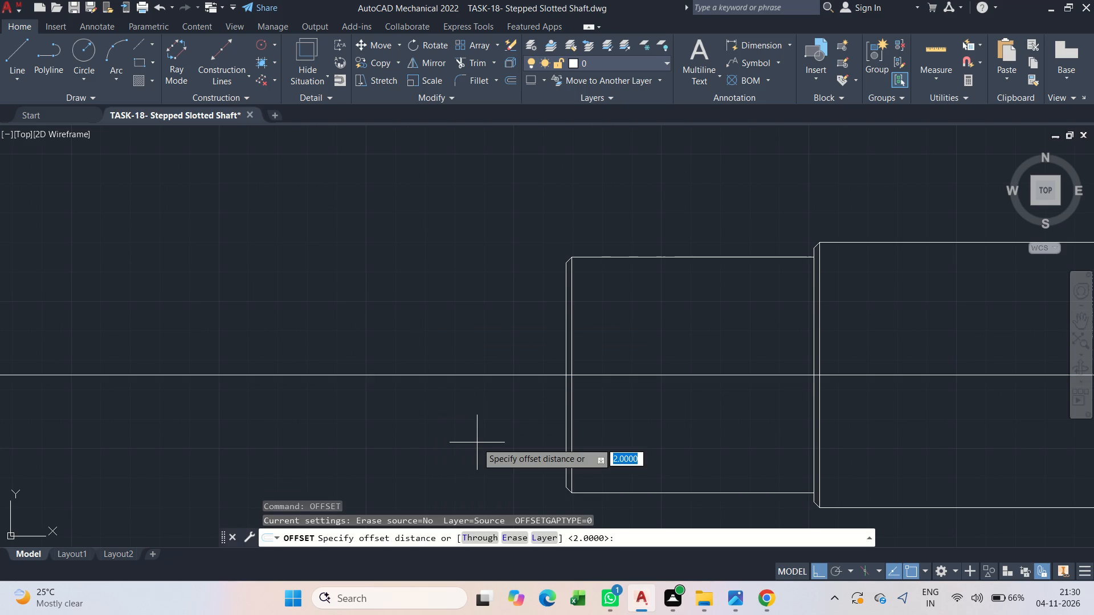
pyautogui.write('35')
pyautogui.press('Return')
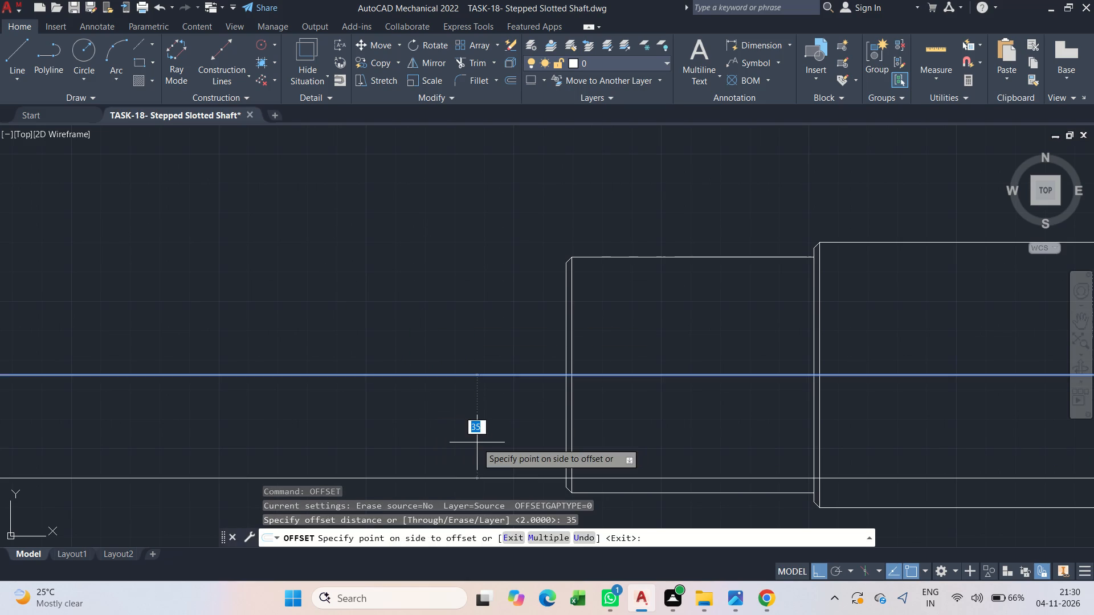
pyautogui.click(477, 442)
pyautogui.click(479, 378)
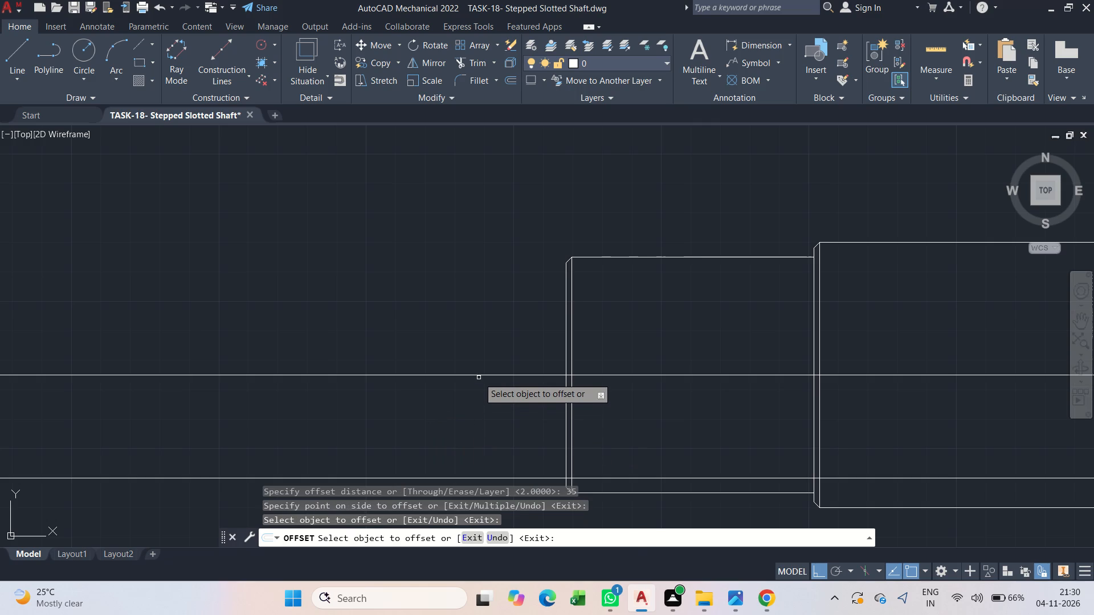
pyautogui.click(478, 374)
pyautogui.click(472, 355)
pyautogui.press('Escape')
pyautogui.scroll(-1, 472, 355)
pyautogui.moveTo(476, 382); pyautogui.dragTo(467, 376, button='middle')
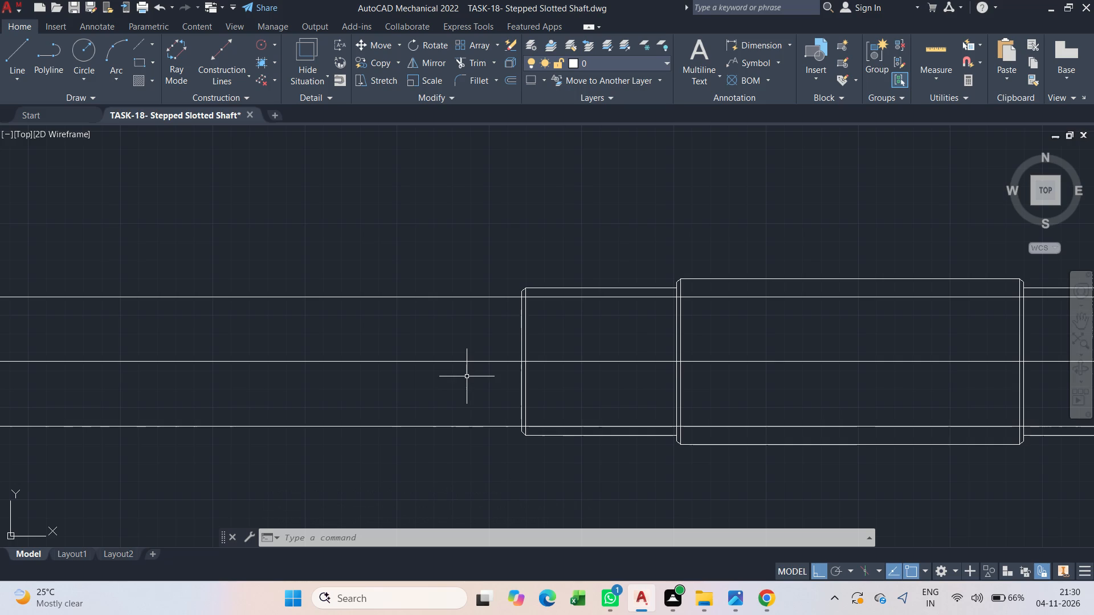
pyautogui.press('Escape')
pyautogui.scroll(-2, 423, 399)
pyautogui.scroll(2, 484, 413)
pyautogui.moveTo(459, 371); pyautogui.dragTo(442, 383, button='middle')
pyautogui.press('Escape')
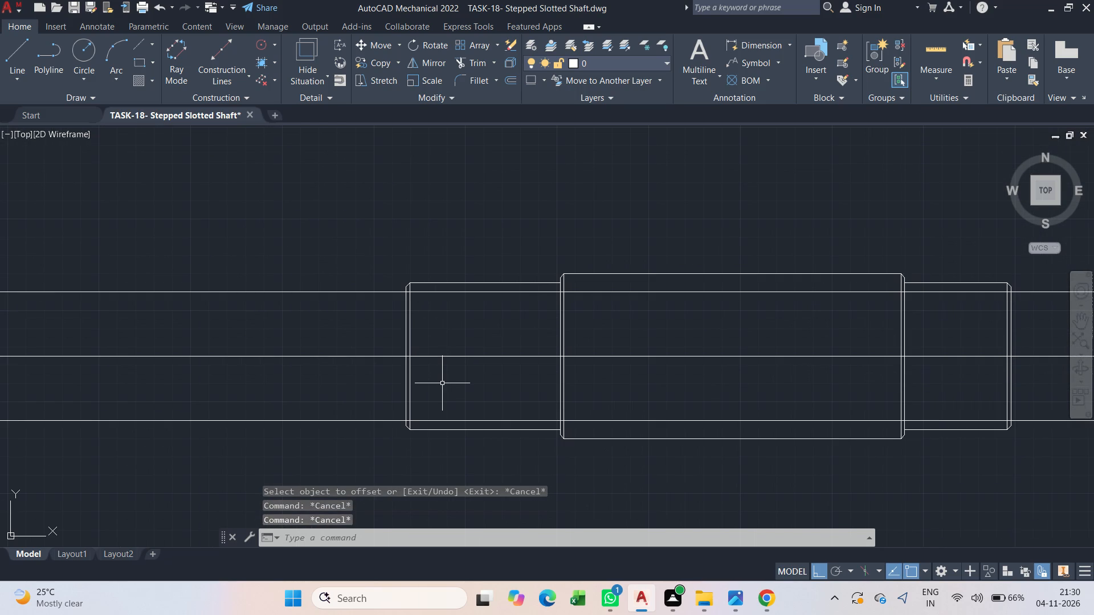
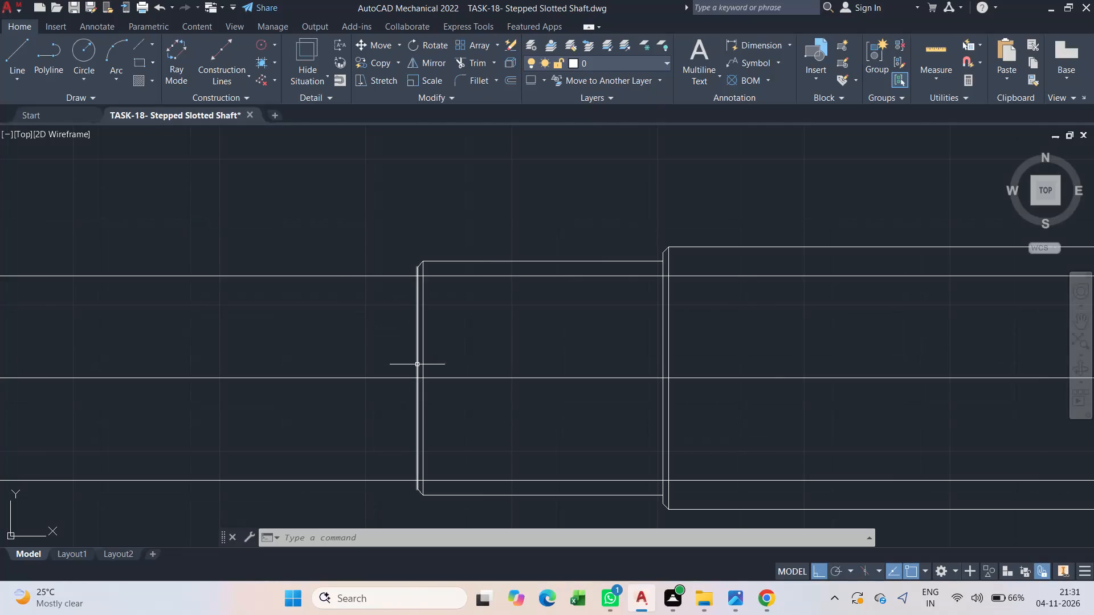
# Offset the left end line of the left chamfered section 140 outward to mark the smaller section's end.
pyautogui.scroll(1, 415, 362)
pyautogui.click(415, 362)
pyautogui.press('p')
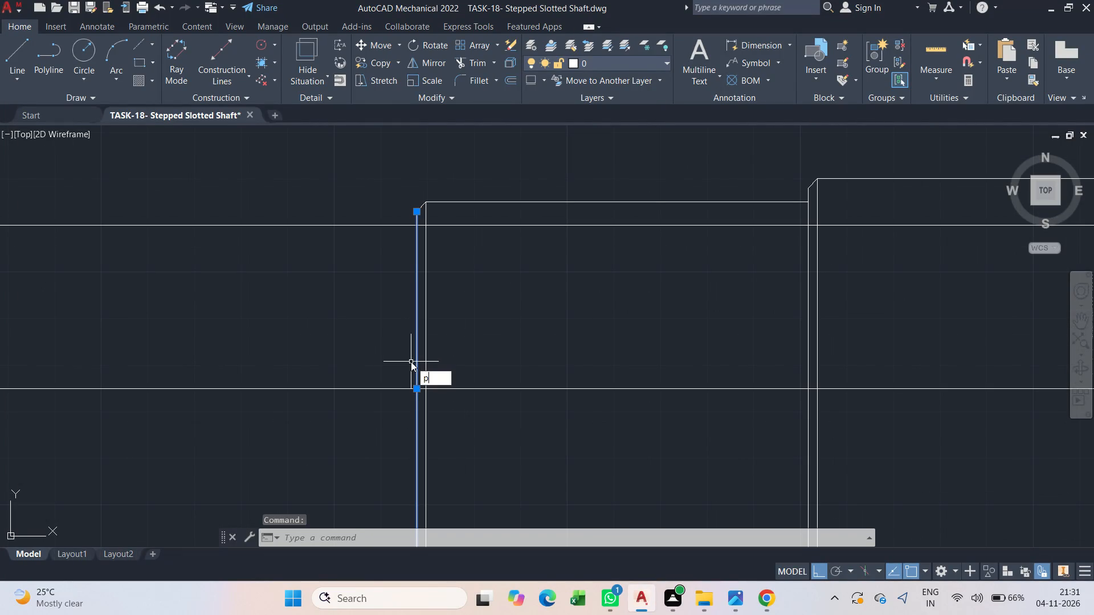
pyautogui.press('BackSpace')
pyautogui.press('BackSpace')
pyautogui.press('o')
pyautogui.click(451, 403)
pyautogui.write('140')
pyautogui.press('Return')
pyautogui.click(366, 447)
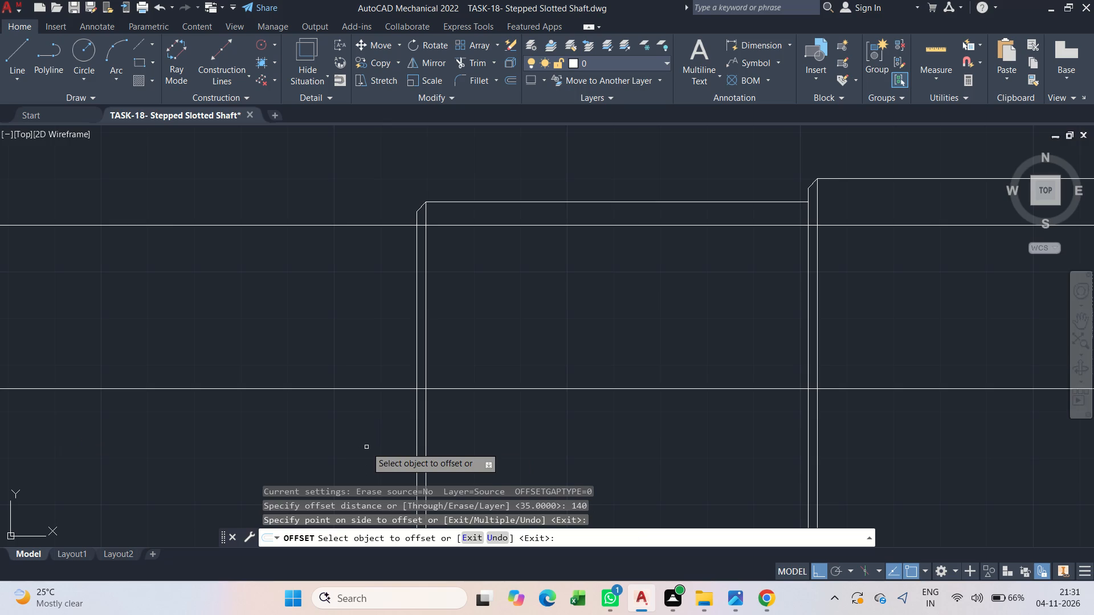
pyautogui.scroll(-3, 365, 440)
pyautogui.moveTo(415, 436); pyautogui.dragTo(609, 353, button='middle')
pyautogui.press('Escape')
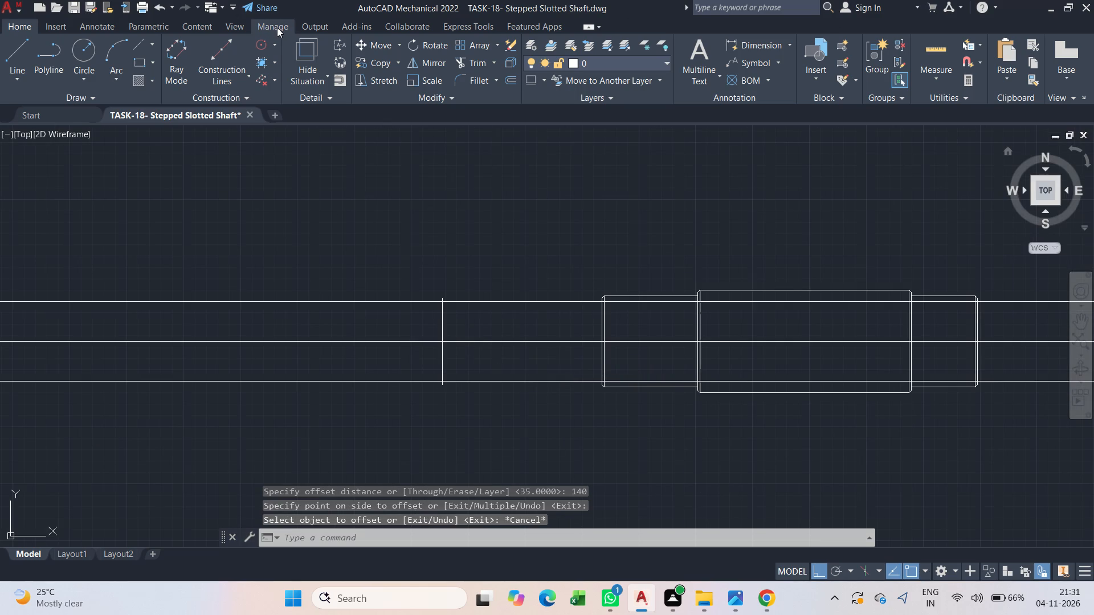
# Trim the three horizontal lines extending left beyond the smaller section's new end line.
pyautogui.write('tr')
pyautogui.press('space')
pyautogui.press('Escape')
pyautogui.press('Escape')
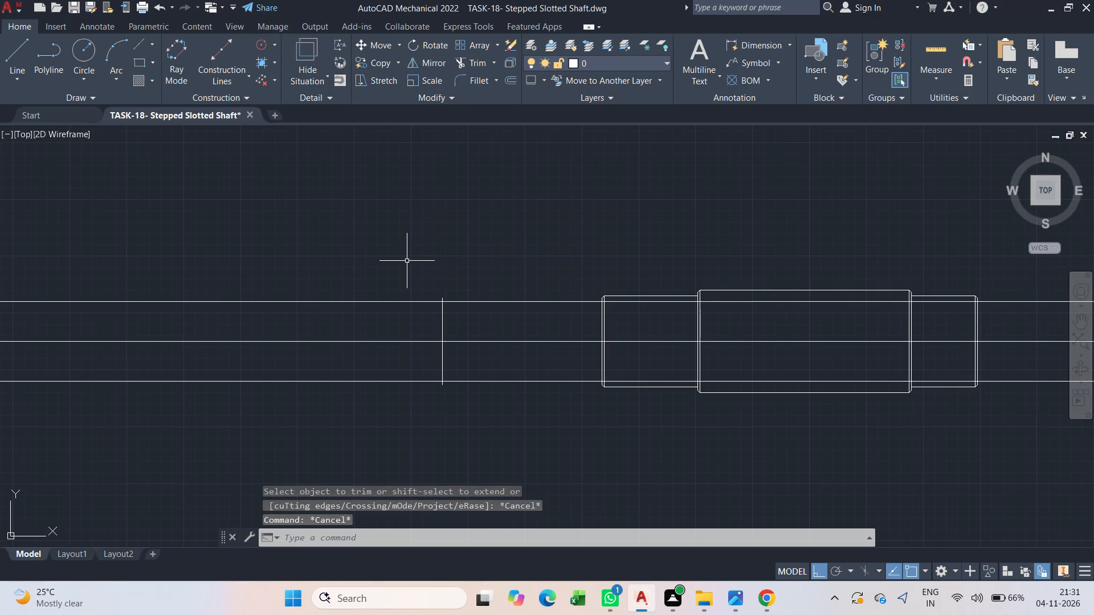
pyautogui.write('tr')
pyautogui.press('space')
pyautogui.moveTo(407, 261); pyautogui.dragTo(427, 395)
pyautogui.press('Escape')
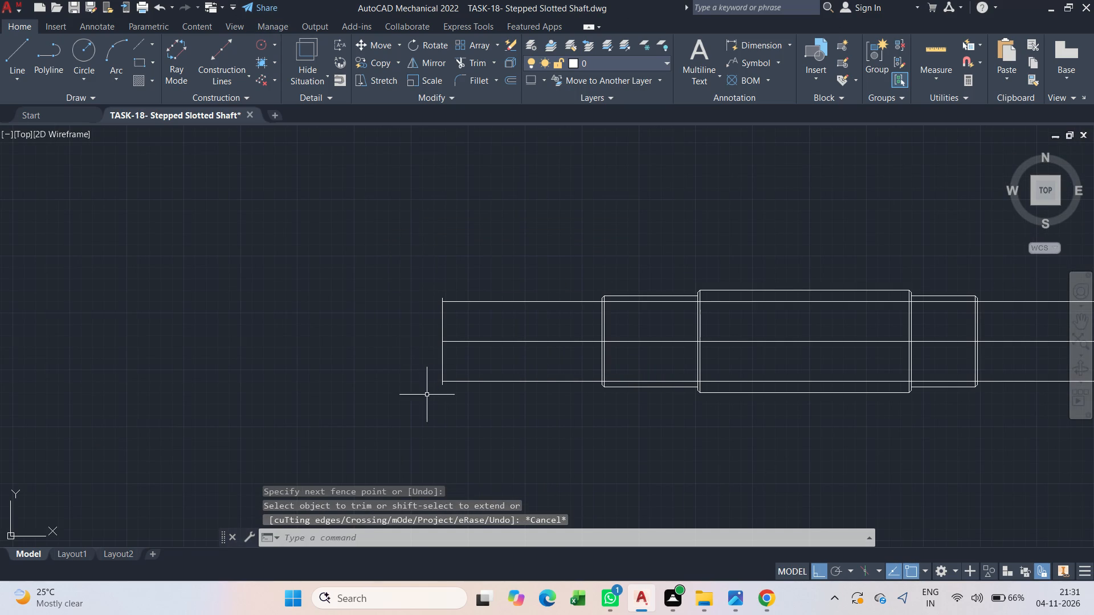
# Offset the smaller section's left end line 2 inward for the chamfer edge.
pyautogui.scroll(2, 438, 379)
pyautogui.moveTo(439, 379); pyautogui.dragTo(447, 381, button='middle')
pyautogui.moveTo(472, 349); pyautogui.dragTo(461, 341)
pyautogui.moveTo(421, 324); pyautogui.dragTo(433, 335)
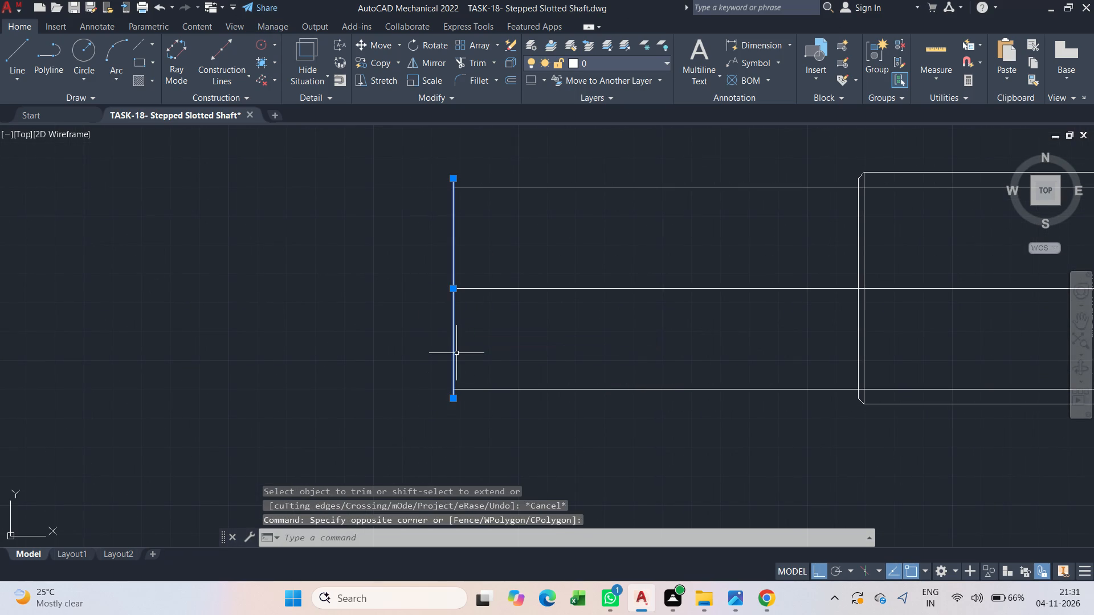
pyautogui.press('o')
pyautogui.click(509, 399)
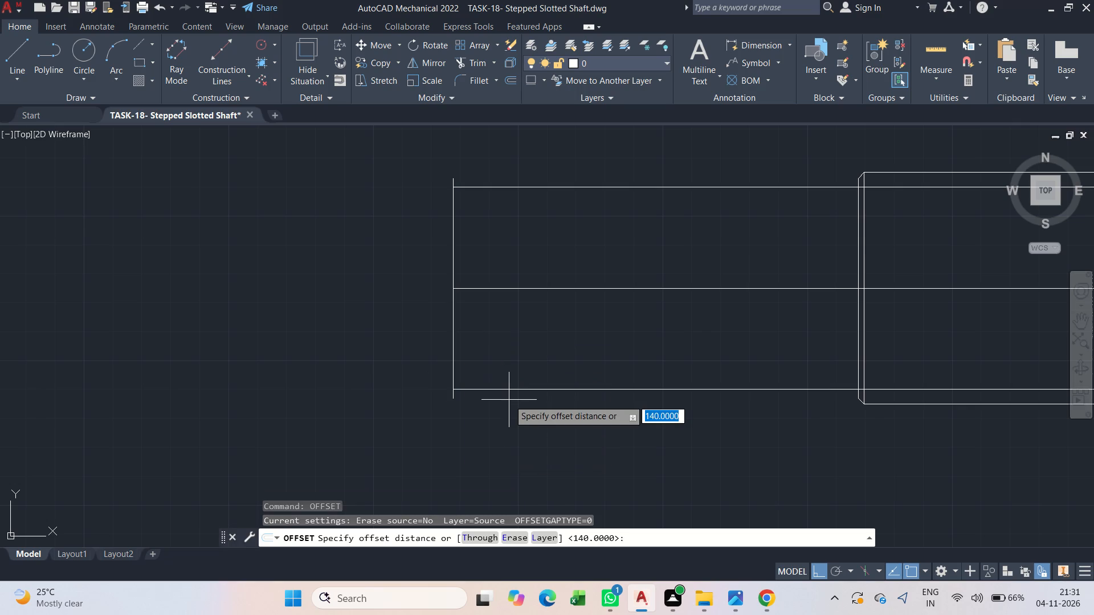
pyautogui.press('2')
pyautogui.press('Return')
pyautogui.click(509, 400)
pyautogui.press('Escape')
# Draw the 2 by 2 chamfer line at the upper left corner of the smaller section.
pyautogui.scroll(3, 438, 130)
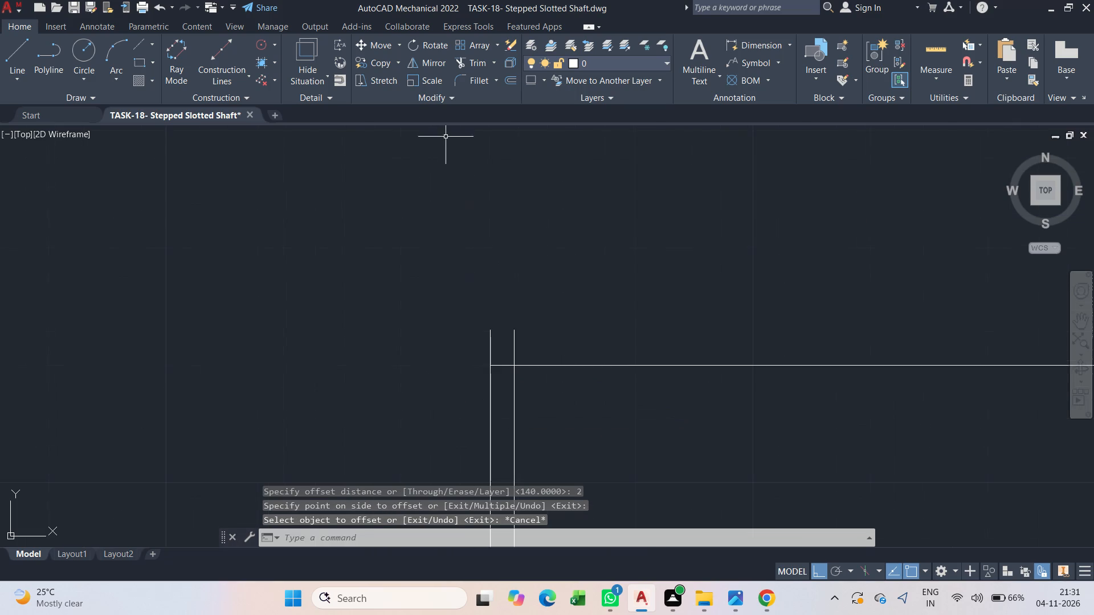
pyautogui.moveTo(502, 317); pyautogui.dragTo(430, 224, button='middle')
pyautogui.write('l')
pyautogui.press('space')
pyautogui.scroll(1, 456, 292)
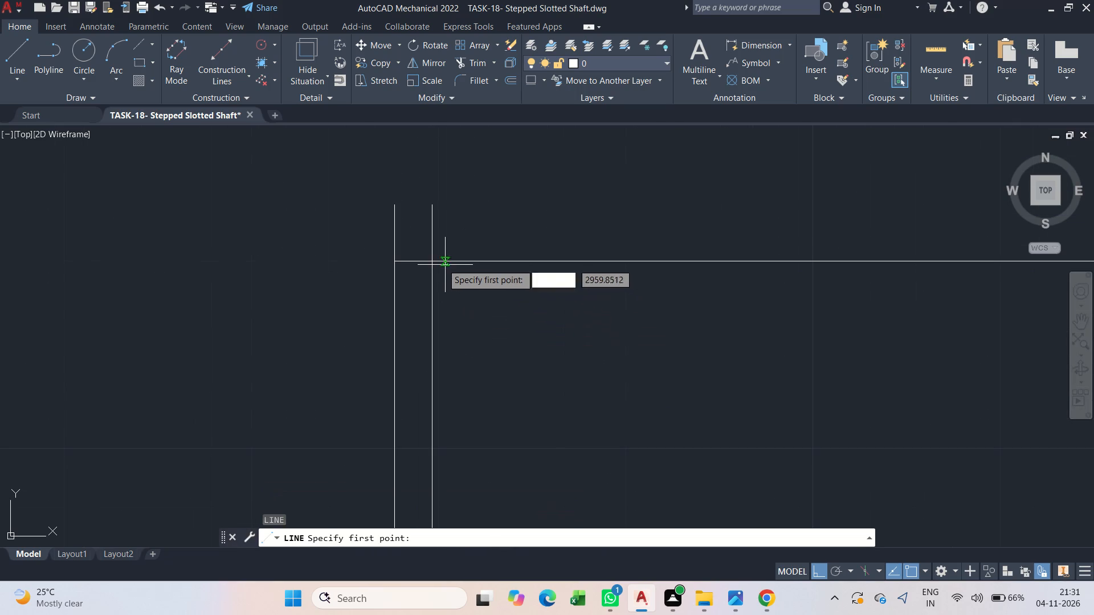
pyautogui.moveTo(393, 261); pyautogui.dragTo(401, 294)
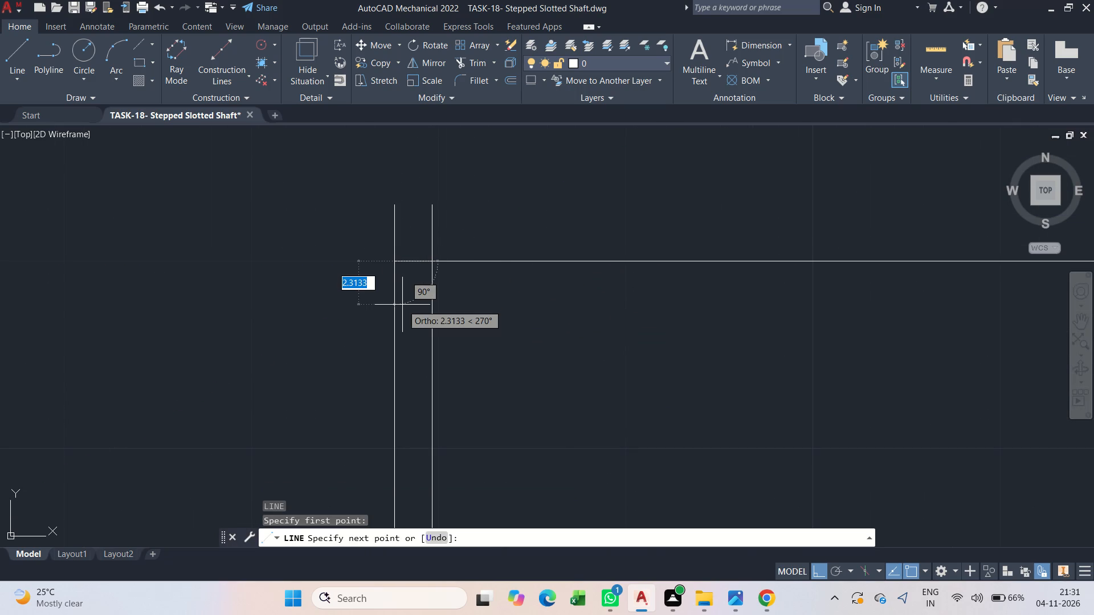
pyautogui.press('2')
pyautogui.press('Return')
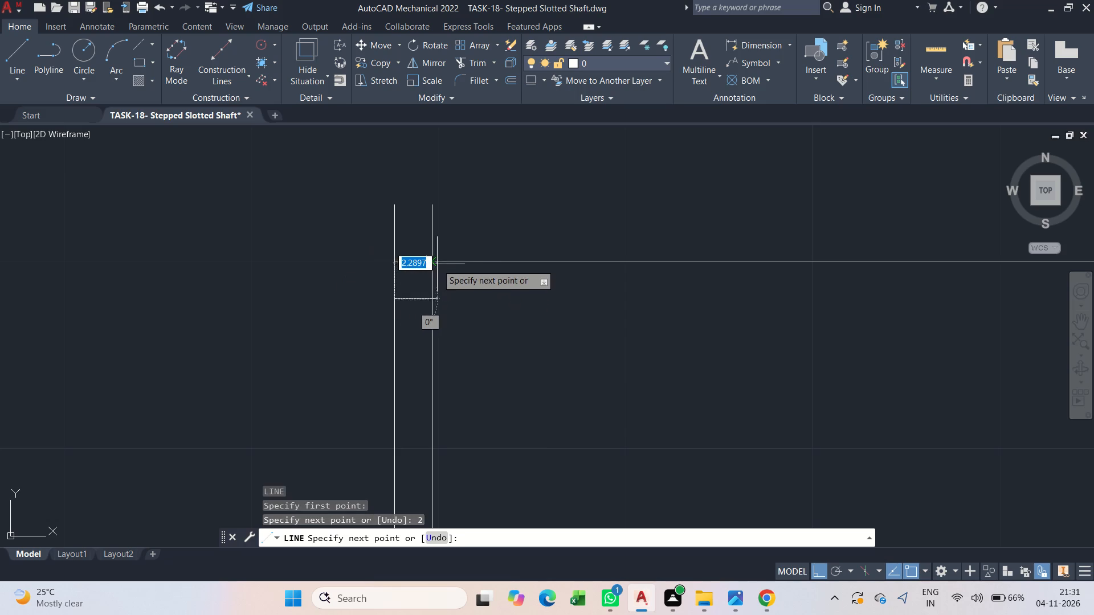
pyautogui.click(435, 261)
pyautogui.press('Escape')
# Trim the corner segments outside the upper chamfer of the smaller section.
pyautogui.write('tr')
pyautogui.press('space')
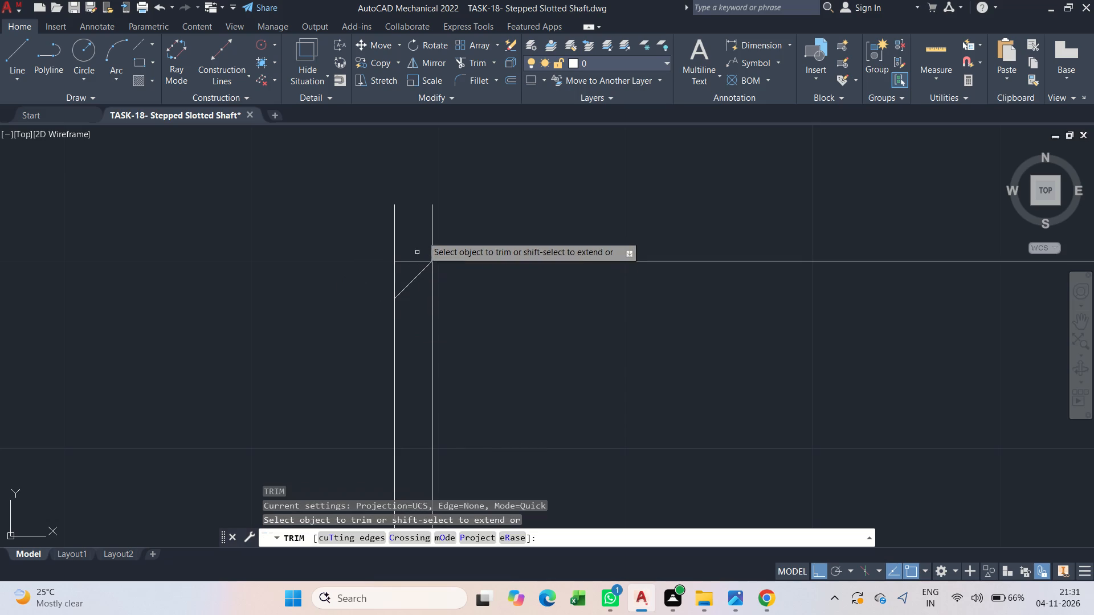
pyautogui.moveTo(450, 225); pyautogui.dragTo(361, 268)
pyautogui.moveTo(394, 259); pyautogui.dragTo(397, 272)
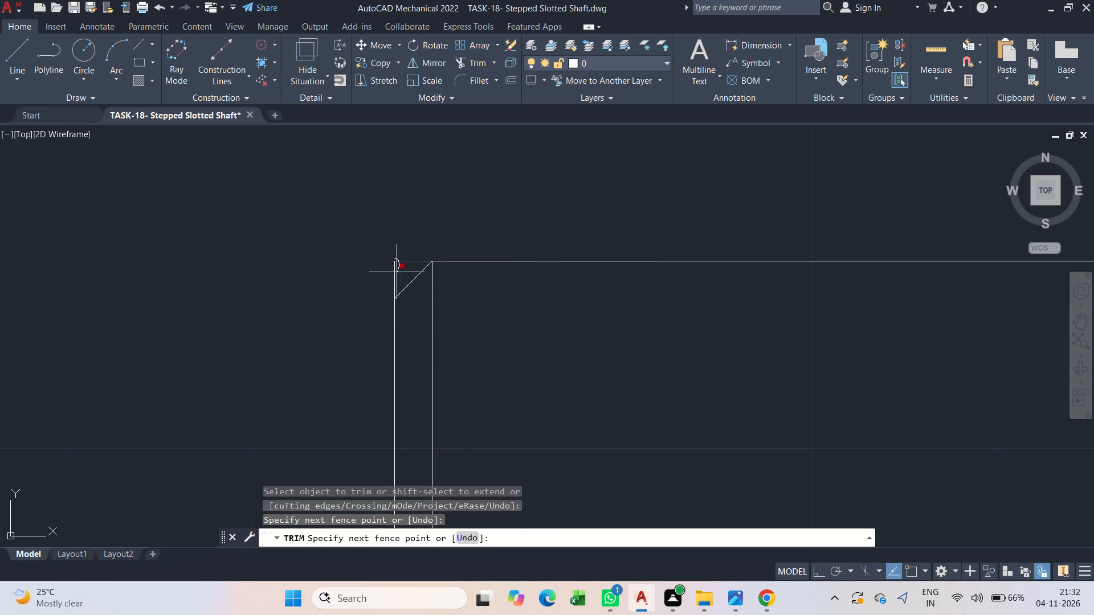
pyautogui.moveTo(397, 272); pyautogui.dragTo(395, 272)
pyautogui.moveTo(395, 272); pyautogui.dragTo(383, 276)
pyautogui.moveTo(383, 276); pyautogui.dragTo(405, 257)
pyautogui.press('Escape')
# Draw the 2 by 2 chamfer line at the lower left corner of the smaller section.
pyautogui.scroll(-4, 405, 257)
pyautogui.middleClick(398, 303)
pyautogui.press('Escape')
pyautogui.scroll(2, 410, 254)
pyautogui.moveTo(401, 292); pyautogui.dragTo(417, 199, button='middle')
pyautogui.scroll(-2, 416, 202)
pyautogui.scroll(2, 424, 438)
pyautogui.scroll(3, 419, 322)
pyautogui.write('l')
pyautogui.press('space')
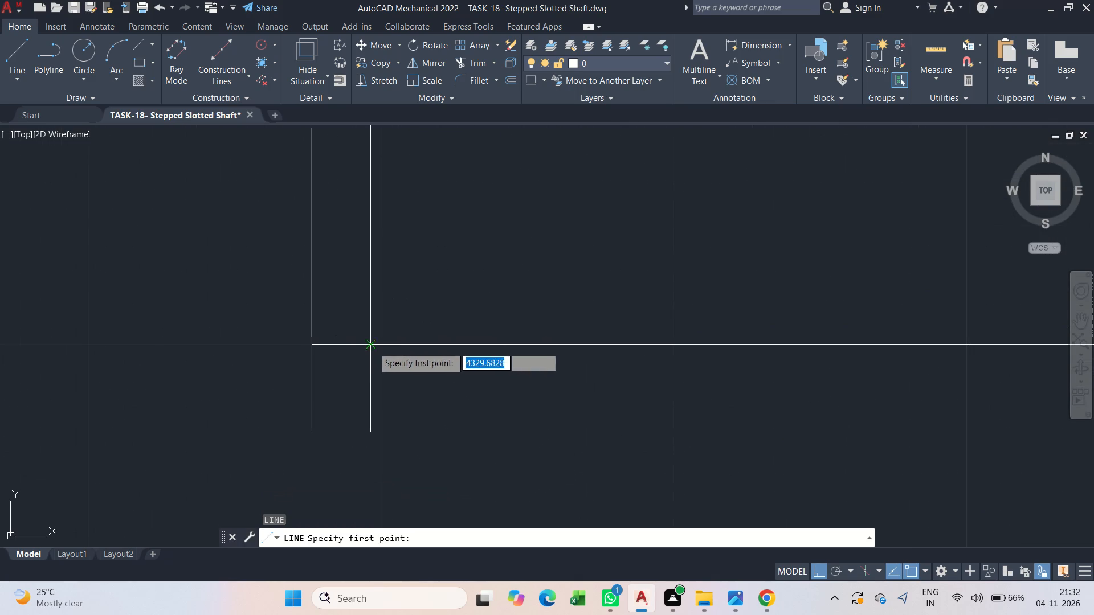
pyautogui.click(312, 342)
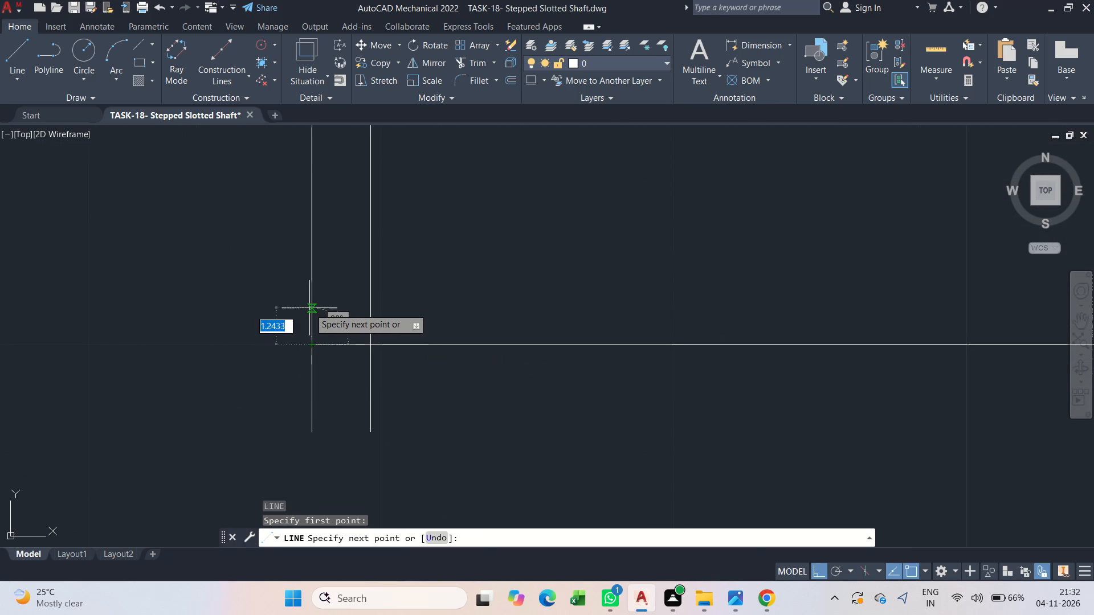
pyautogui.press('2')
pyautogui.press('Return')
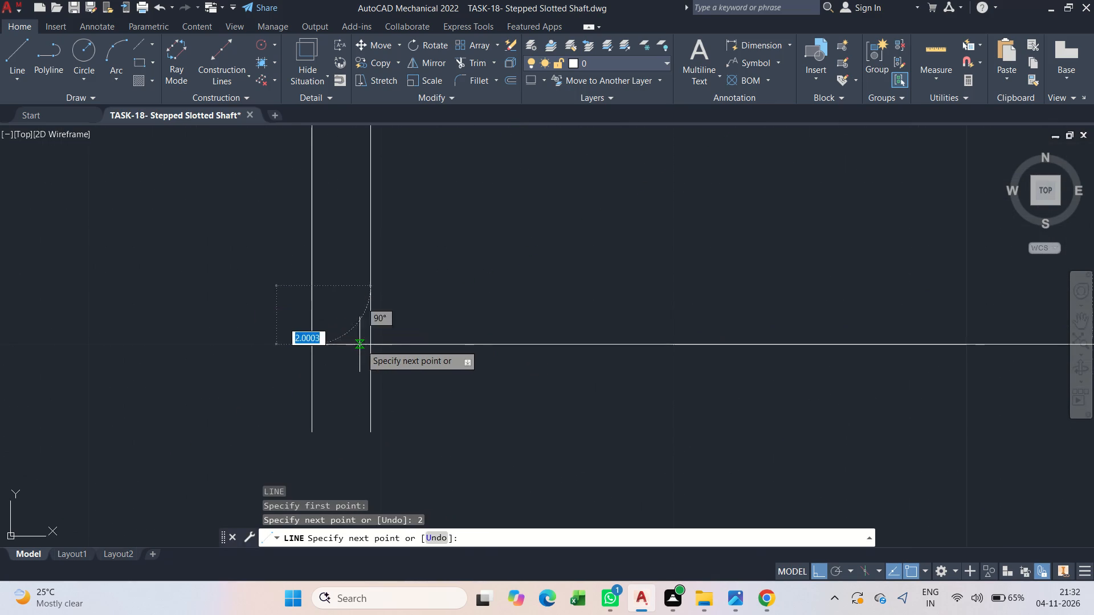
pyautogui.click(375, 345)
pyautogui.press('Escape')
# Trim the corner segments outside the lower chamfer of the smaller section.
pyautogui.write('tr')
pyautogui.press('space')
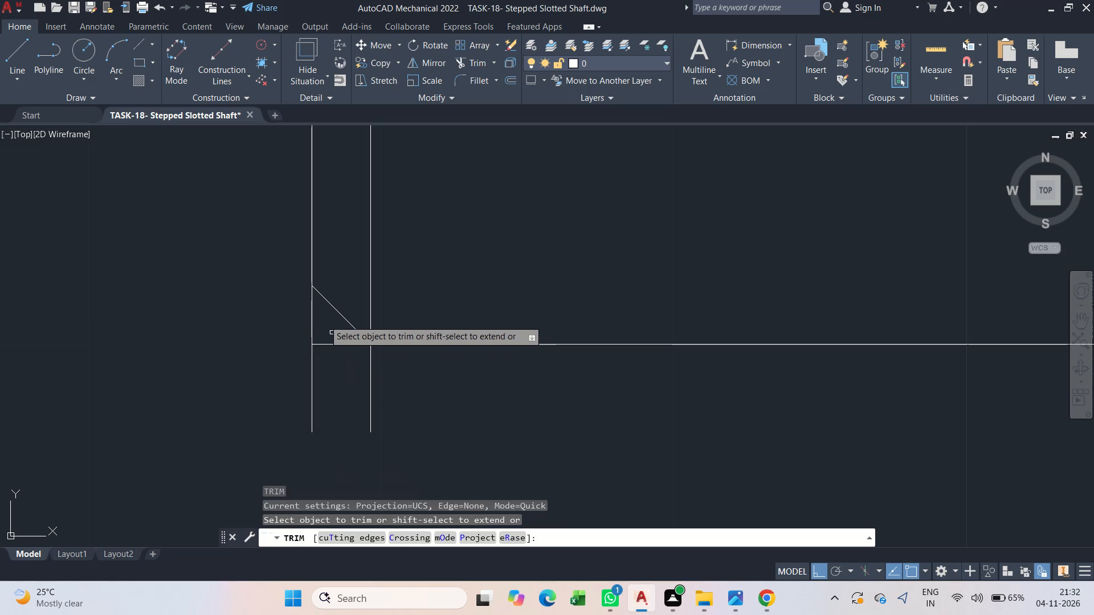
pyautogui.moveTo(308, 292); pyautogui.dragTo(383, 384)
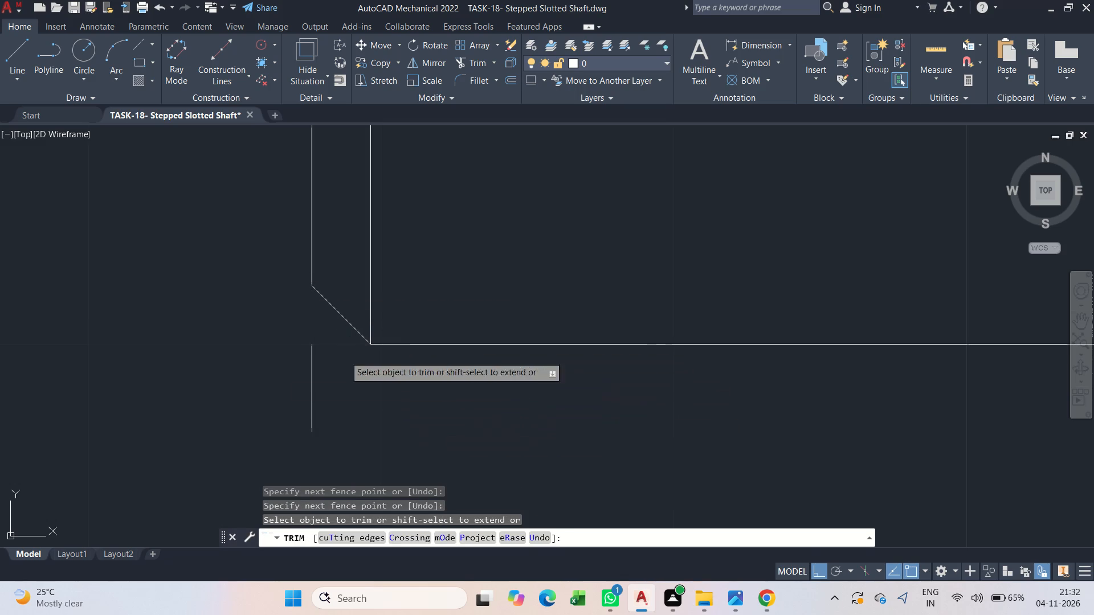
pyautogui.moveTo(287, 380); pyautogui.dragTo(326, 390)
pyautogui.press('Escape')
pyautogui.scroll(-4, 318, 350)
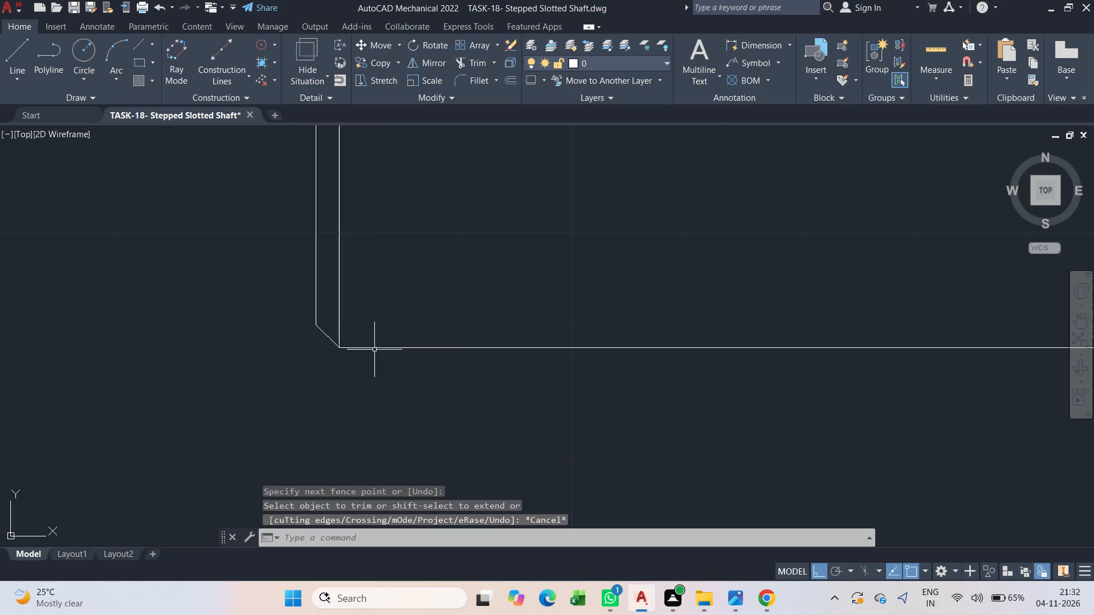
pyautogui.press('Escape')
pyautogui.scroll(-4, 324, 345)
pyautogui.press('Escape')
# Save the drawing with both chamfers of the smaller section completed.
pyautogui.moveTo(497, 290); pyautogui.dragTo(254, 356, button='middle')
pyautogui.scroll(-3, 254, 356)
pyautogui.press('Escape')
pyautogui.hotkey('ctrl', 's')
# Trim the three horizontal lines extending beyond the right end of the shaft.
pyautogui.scroll(2, 576, 366)
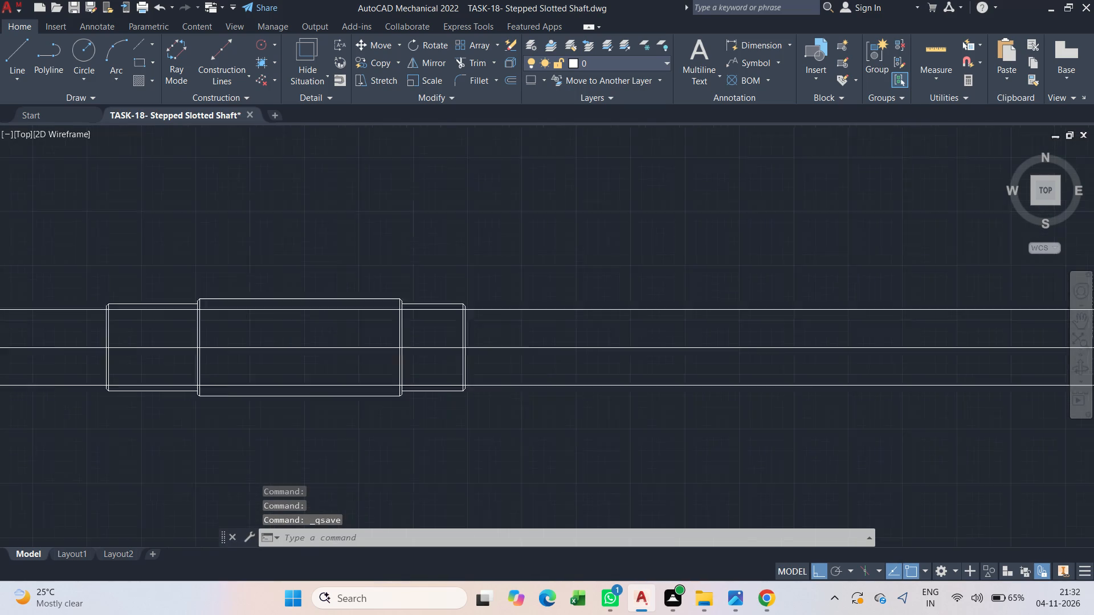
pyautogui.press('Escape')
pyautogui.write('tr')
pyautogui.press('space')
pyautogui.moveTo(551, 249); pyautogui.dragTo(575, 433)
pyautogui.scroll(-2, 541, 370)
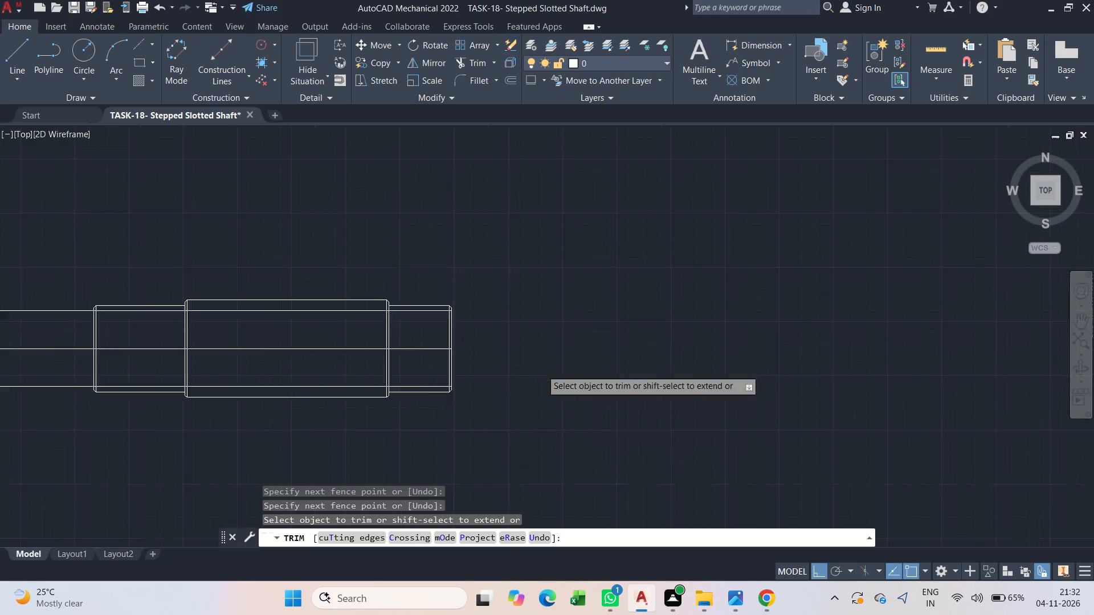
pyautogui.moveTo(551, 373); pyautogui.dragTo(733, 305, button='middle')
pyautogui.press('Escape')
# Save the drawing with the shaft's outer ends trimmed.
pyautogui.hotkey('ctrl', 's')
# Trim the smaller section's upper and lower lines inside the larger sections, using the adjoining section's left end line as cutting edge.
pyautogui.scroll(2, 525, 287)
pyautogui.moveTo(525, 287); pyautogui.dragTo(540, 297, button='middle')
pyautogui.press('Escape')
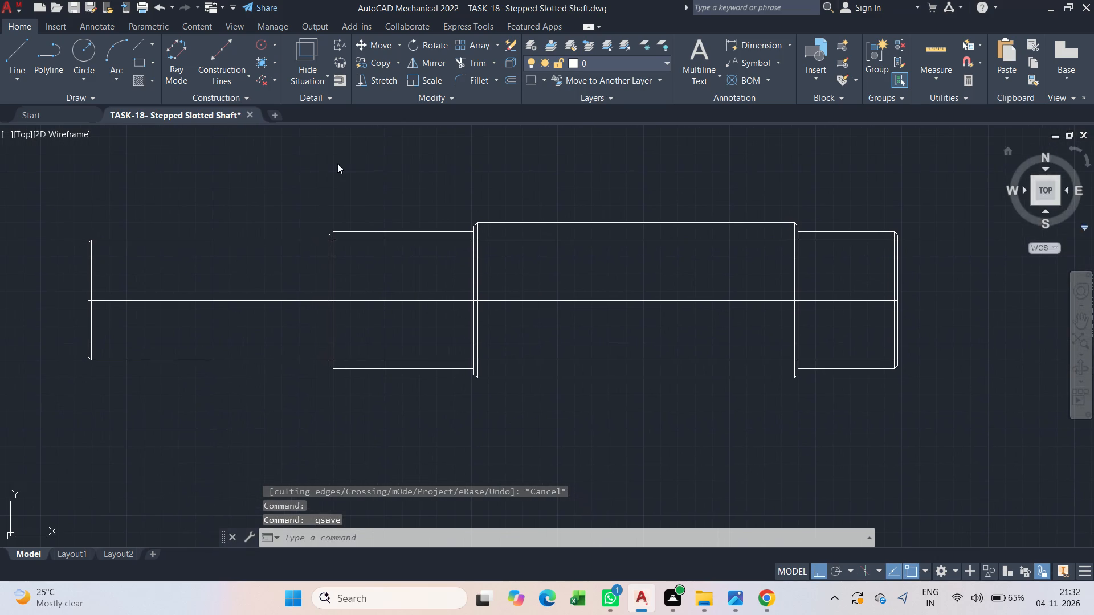
pyautogui.scroll(1, 385, 245)
pyautogui.scroll(-1, 385, 245)
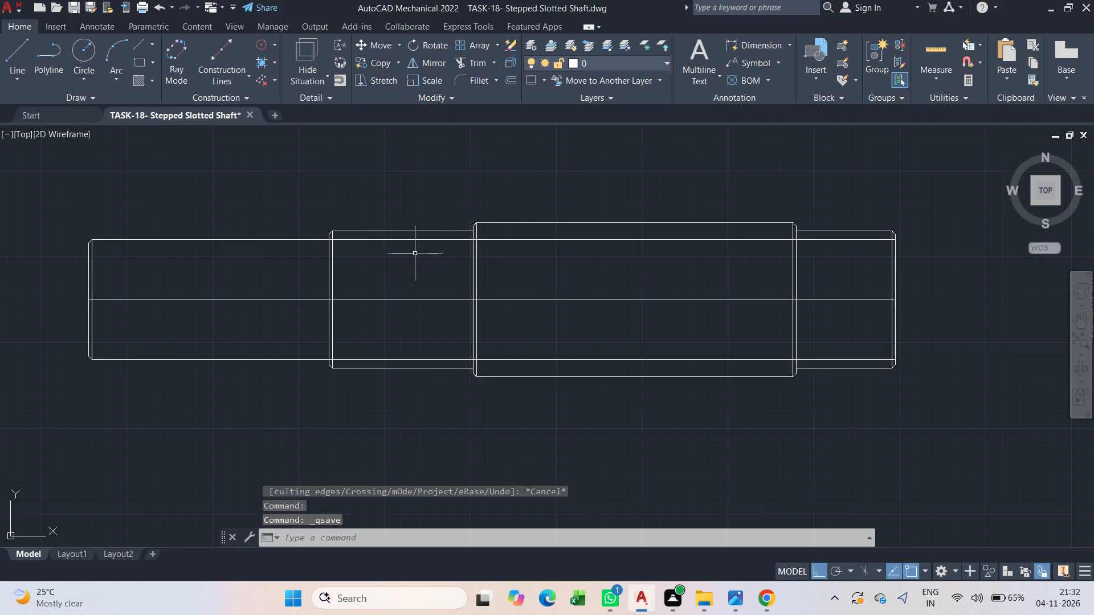
pyautogui.scroll(2, 326, 289)
pyautogui.click(331, 282)
pyautogui.scroll(-2, 331, 282)
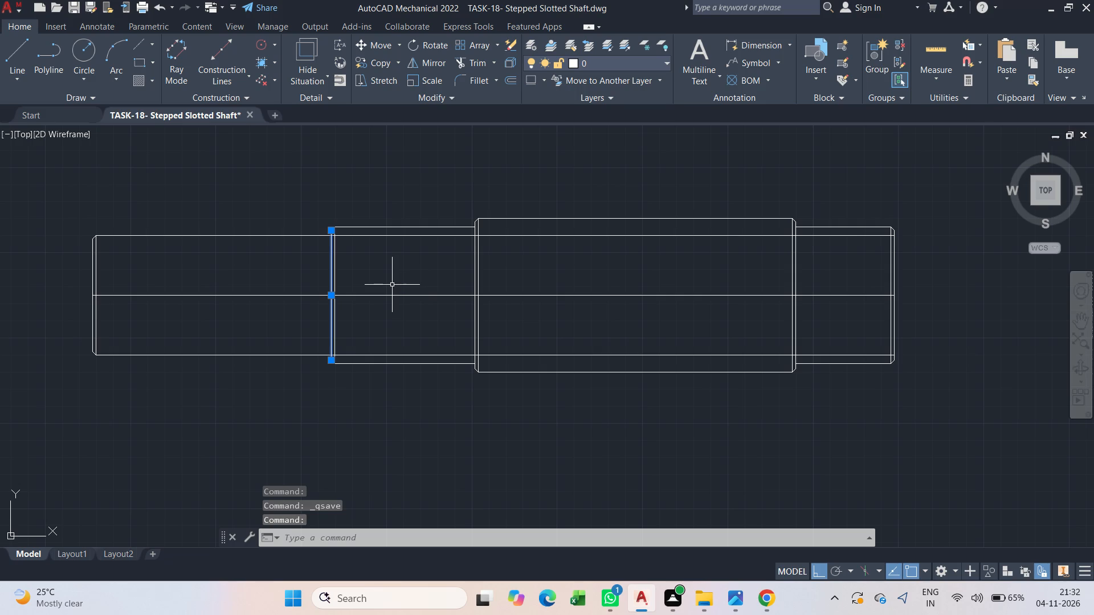
pyautogui.write('tr')
pyautogui.press('space')
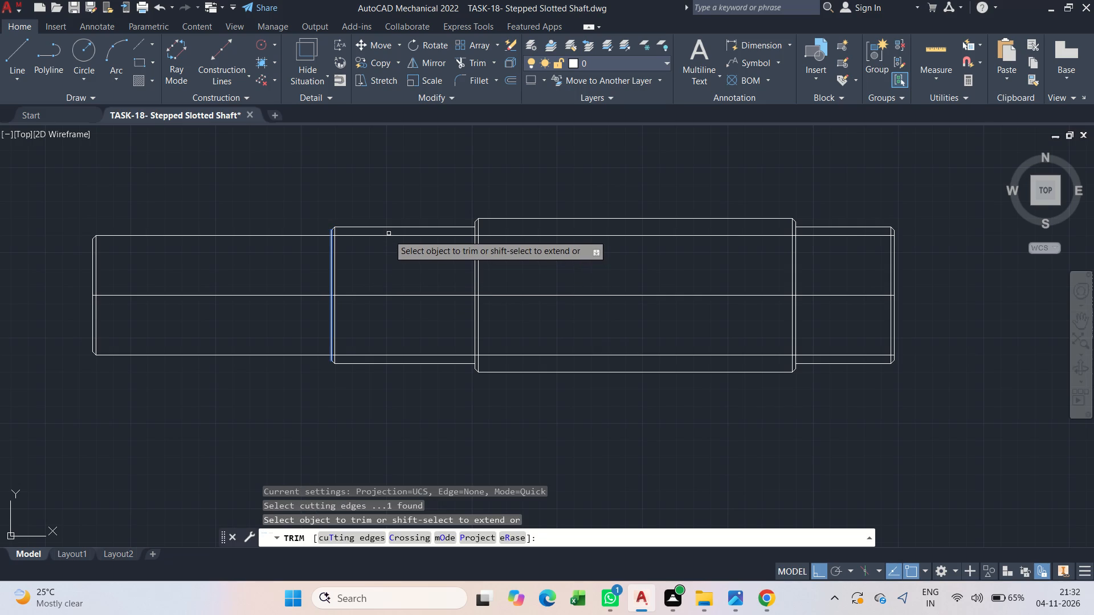
pyautogui.click(389, 235)
pyautogui.click(399, 356)
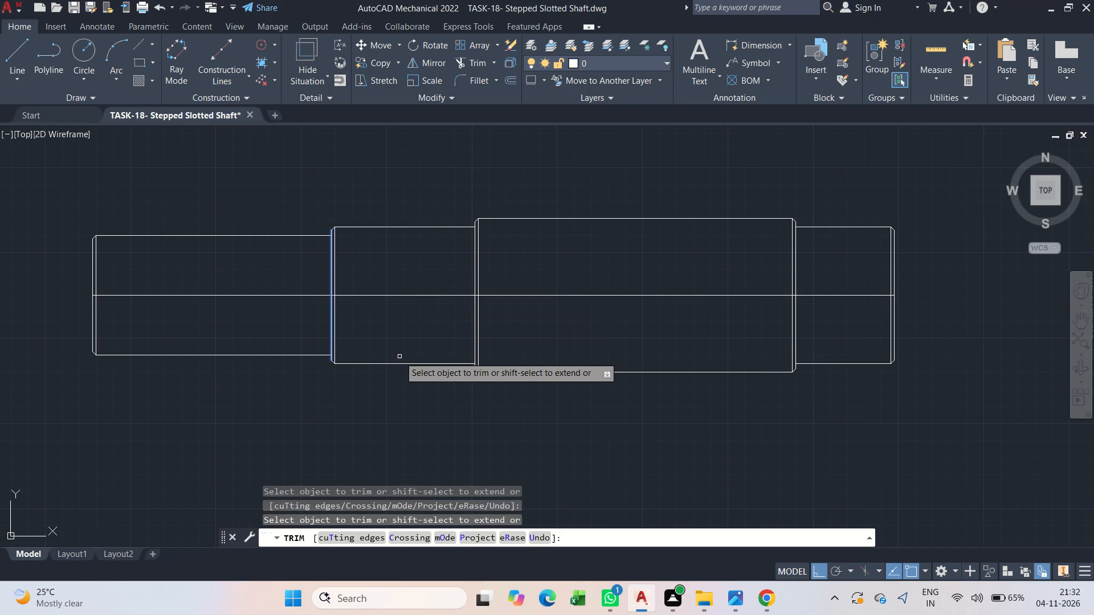
pyautogui.press('Escape')
# Save the drawing with the stepped shaft outline cleaned up.
pyautogui.scroll(-2, 421, 301)
pyautogui.hotkey('ctrl', 's')
# Offset the shaft's left end line 15 inward to mark the start of the slot.
pyautogui.keyDown('ctrl'); pyautogui.scroll(2, 389, 294); pyautogui.keyUp('ctrl')
pyautogui.moveTo(527, 310); pyautogui.dragTo(491, 332, button='middle')
pyautogui.press('Escape')
pyautogui.scroll(-1, 491, 332)
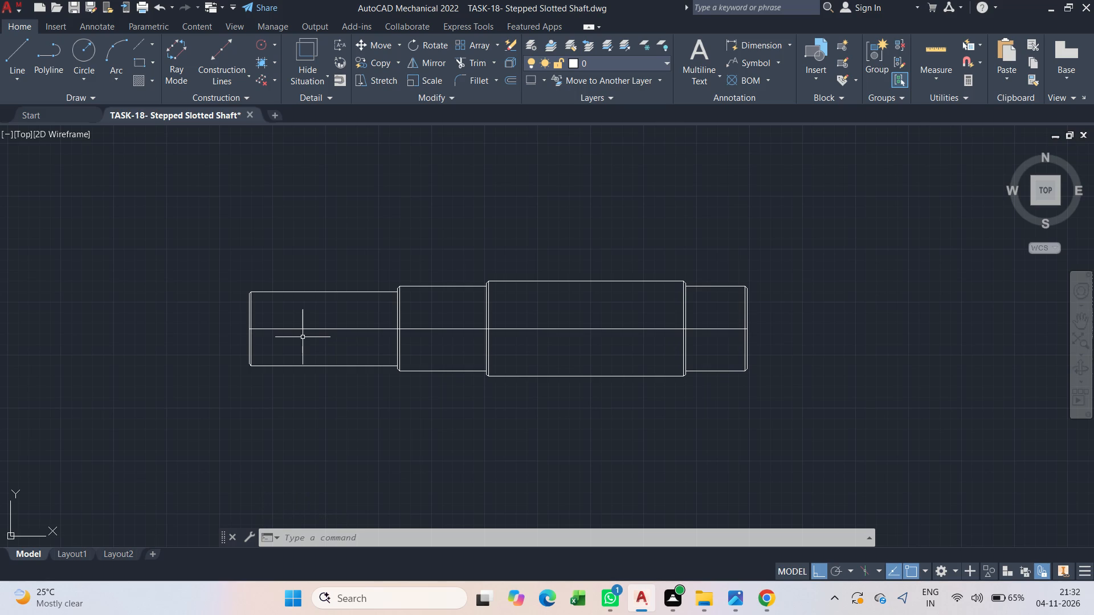
pyautogui.press('Escape')
pyautogui.press('Escape')
pyautogui.scroll(3, 259, 322)
pyautogui.moveTo(259, 322); pyautogui.dragTo(232, 312, button='middle')
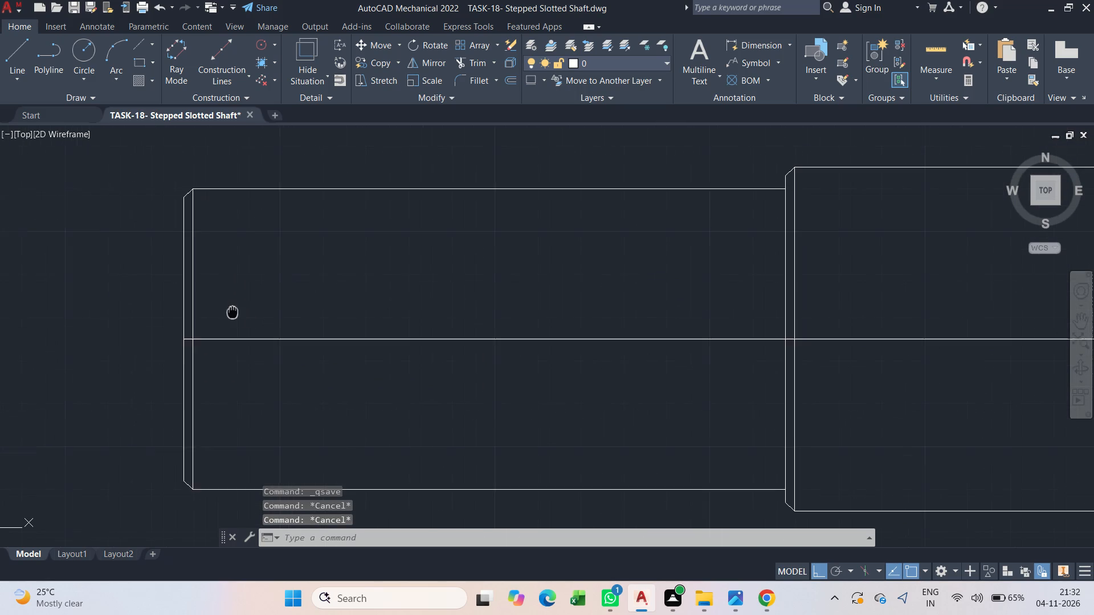
pyautogui.moveTo(232, 312); pyautogui.dragTo(230, 310, button='middle')
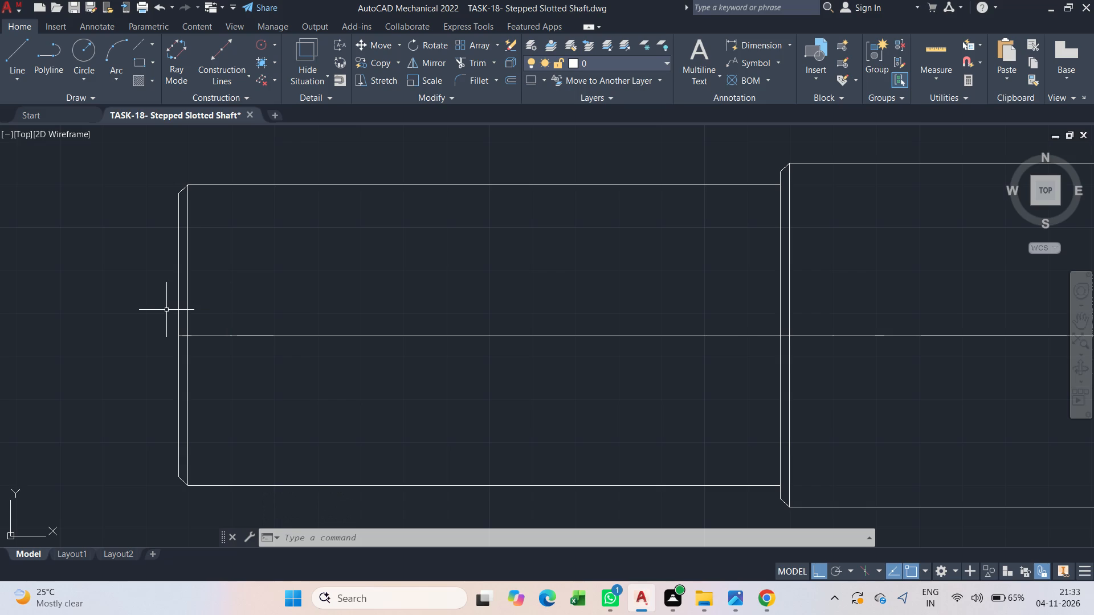
pyautogui.scroll(1, 166, 310)
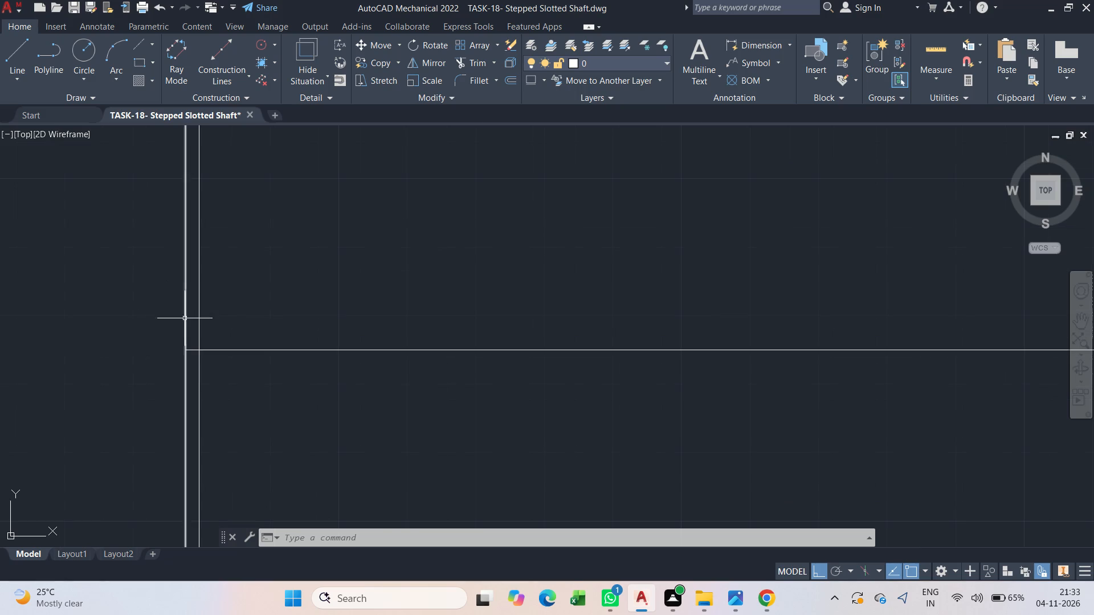
pyautogui.click(189, 320)
pyautogui.click(179, 318)
pyautogui.scroll(-3, 160, 318)
pyautogui.press('o')
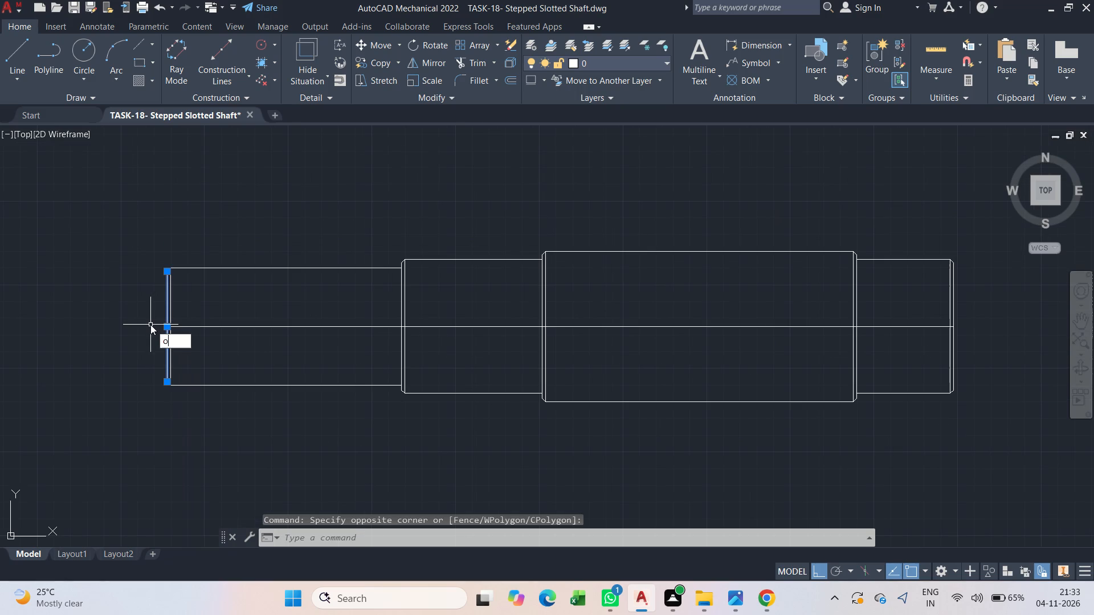
pyautogui.click(209, 366)
pyautogui.write('15')
pyautogui.press('Return')
pyautogui.click(209, 366)
pyautogui.scroll(2, 202, 350)
pyautogui.press('Escape')
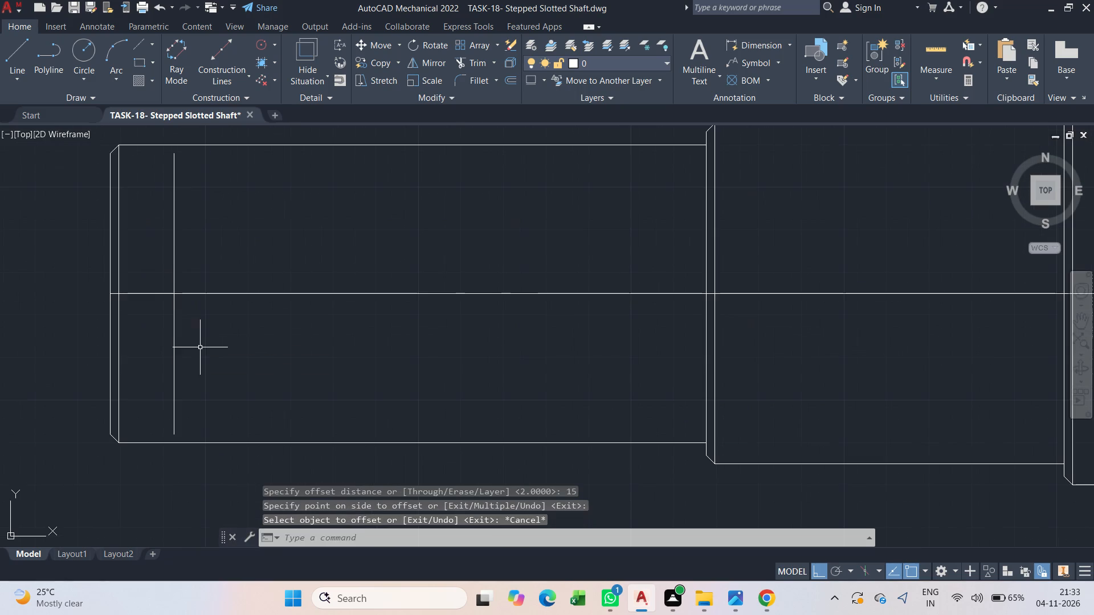
pyautogui.click(200, 347)
pyautogui.press('Escape')
# Offset the slot's start line 80 toward the inside of the smallest section to mark the slot's other arc centre.
pyautogui.press('o')
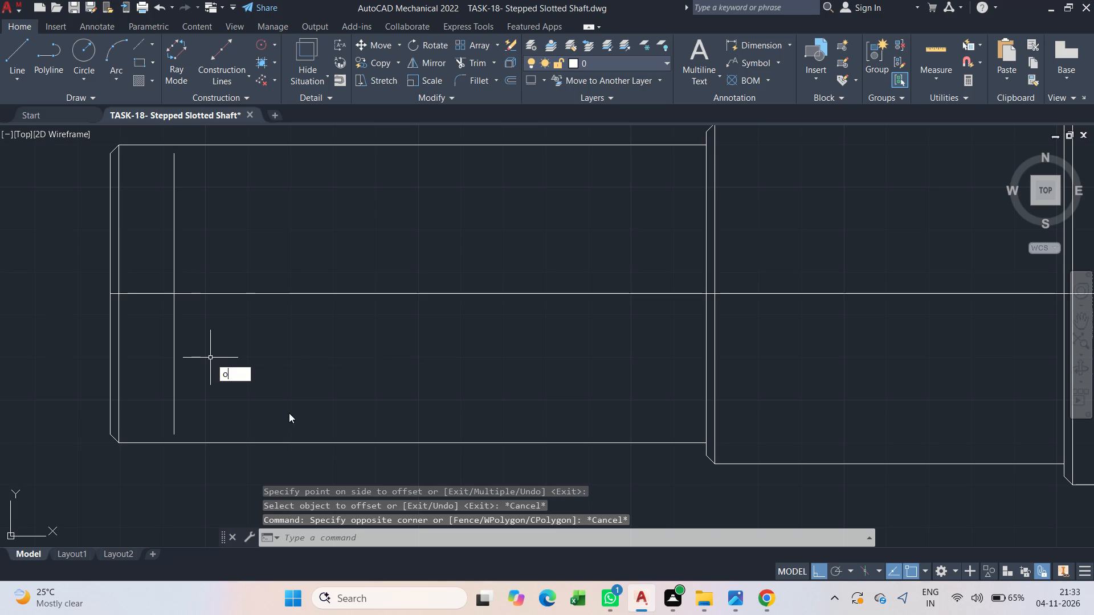
pyautogui.click(276, 401)
pyautogui.write('80')
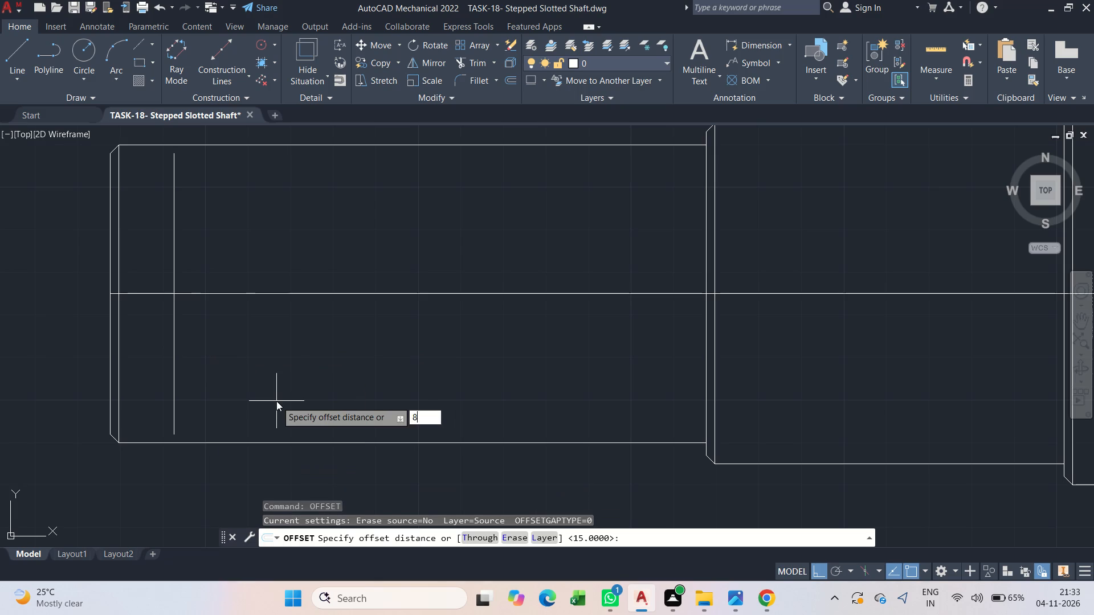
pyautogui.press('Return')
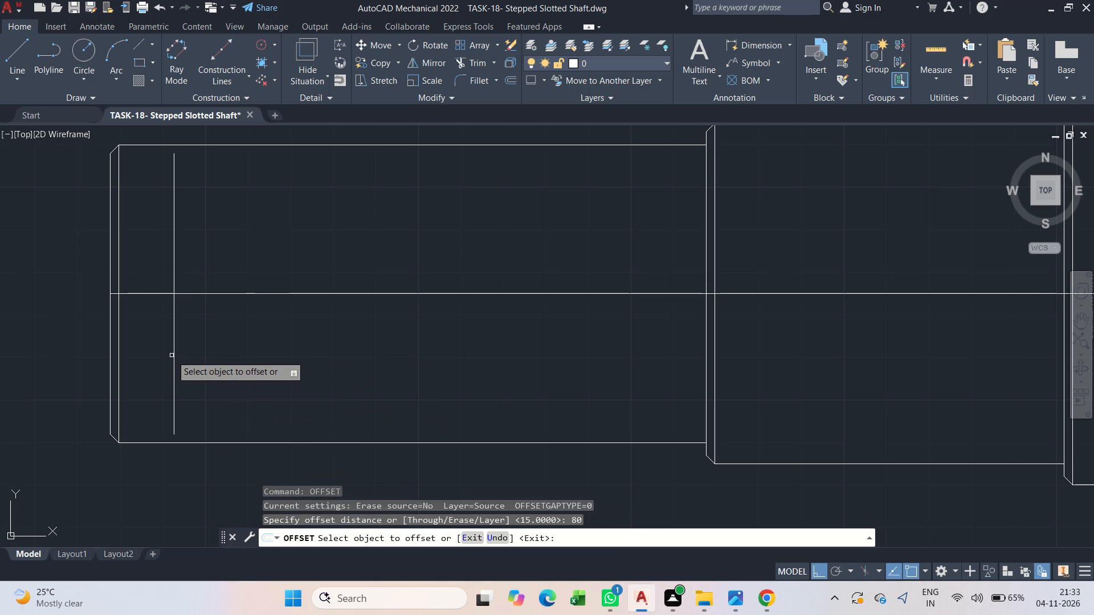
pyautogui.moveTo(174, 354); pyautogui.dragTo(179, 354)
pyautogui.click(274, 329)
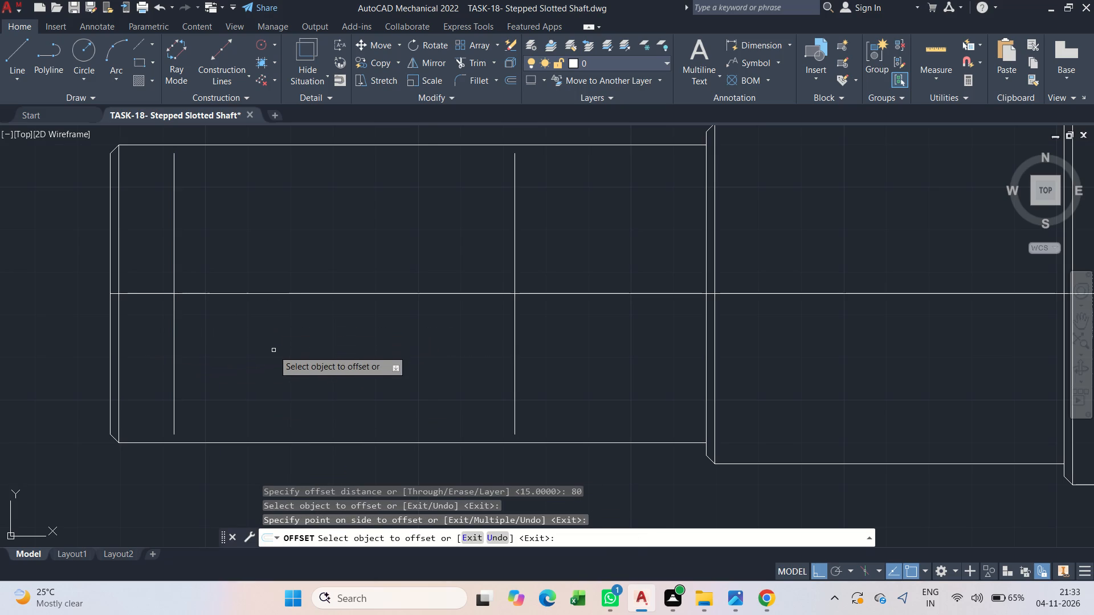
pyautogui.press('Escape')
pyautogui.press('Escape')
pyautogui.press('Escape')
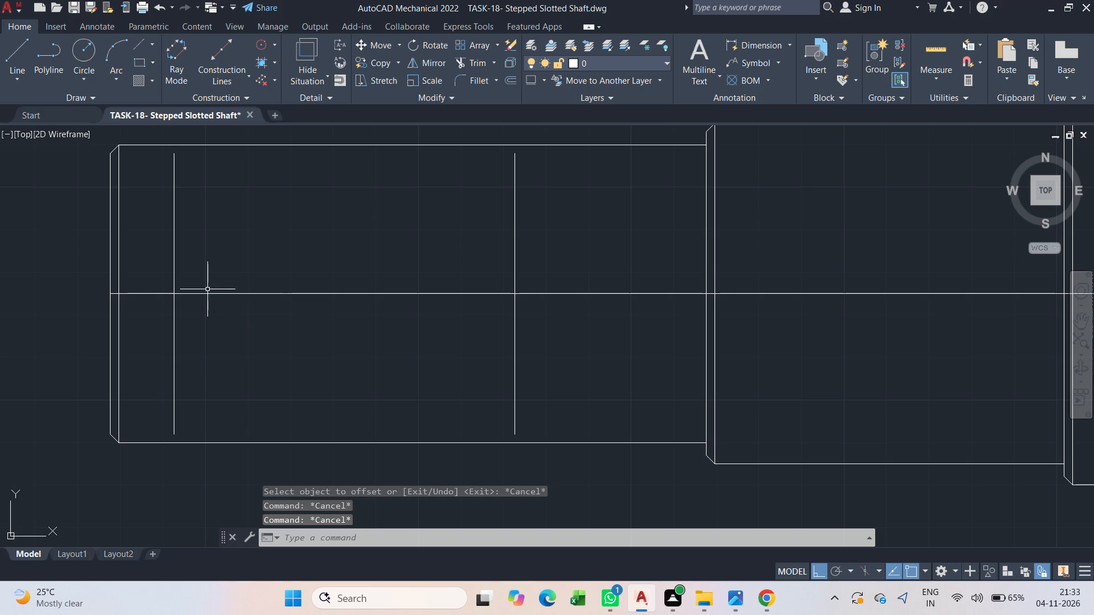
# Draw a circle of radius 10 where the slot's start line crosses the shaft centreline.
pyautogui.write('c')
pyautogui.press('space')
pyautogui.scroll(2, 203, 289)
pyautogui.moveTo(128, 300); pyautogui.dragTo(157, 319)
pyautogui.write('10')
pyautogui.press('Return')
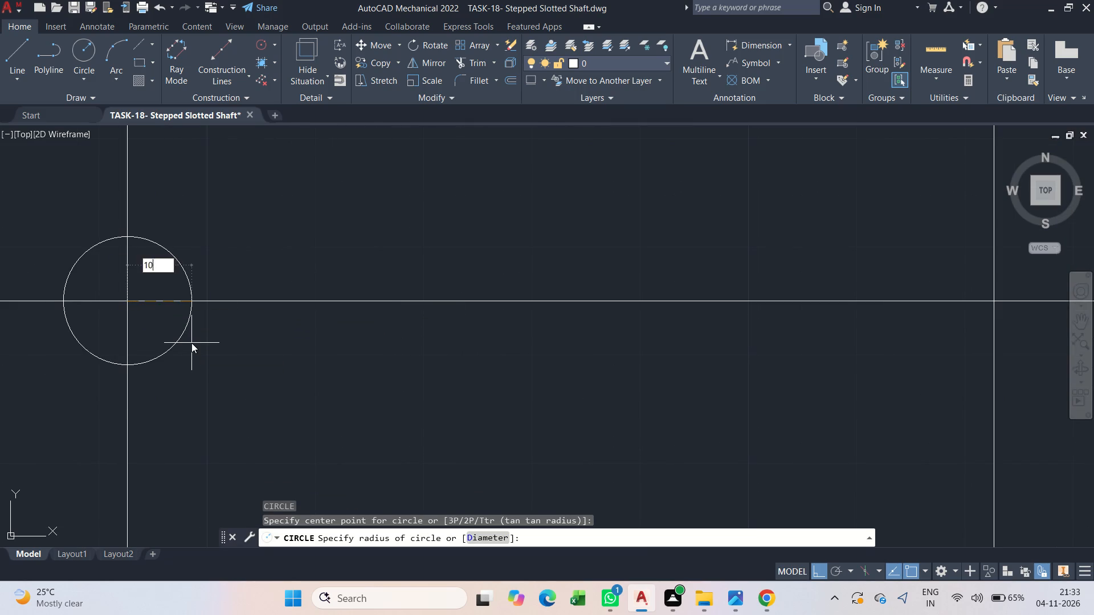
# Draw a second circle of radius 10 where the other slot line crosses the shaft centreline.
pyautogui.scroll(-3, 187, 368)
pyautogui.scroll(2, 476, 333)
pyautogui.write('c')
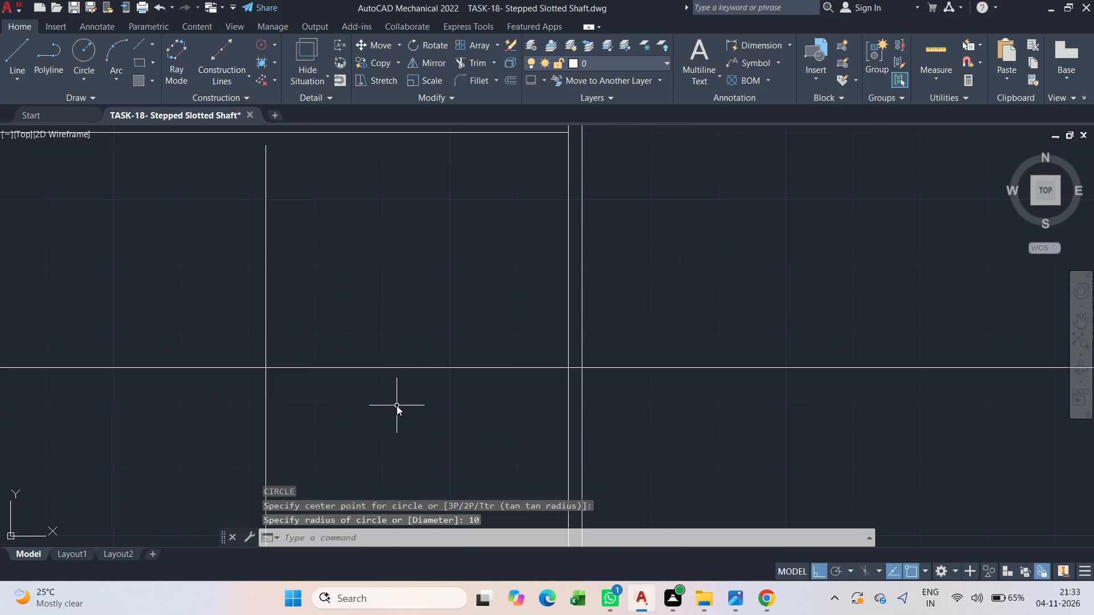
pyautogui.press('space')
pyautogui.moveTo(263, 365); pyautogui.dragTo(264, 365)
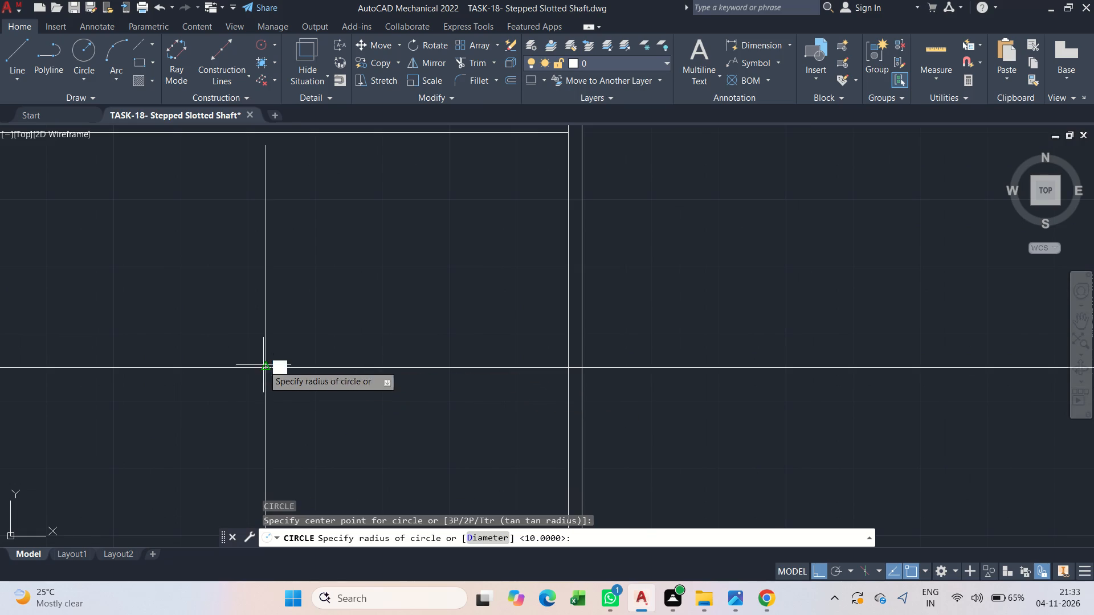
pyautogui.moveTo(264, 365); pyautogui.dragTo(292, 388)
pyautogui.press('2')
pyautogui.press('BackSpace')
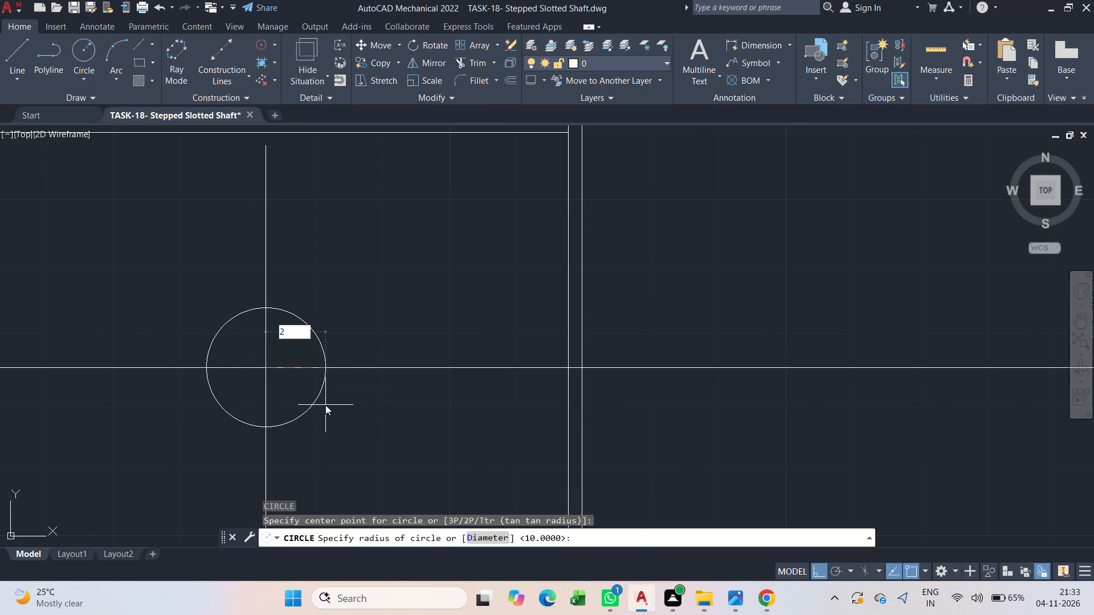
pyautogui.write('10')
pyautogui.press('Return')
pyautogui.scroll(-2, 344, 395)
pyautogui.press('Escape')
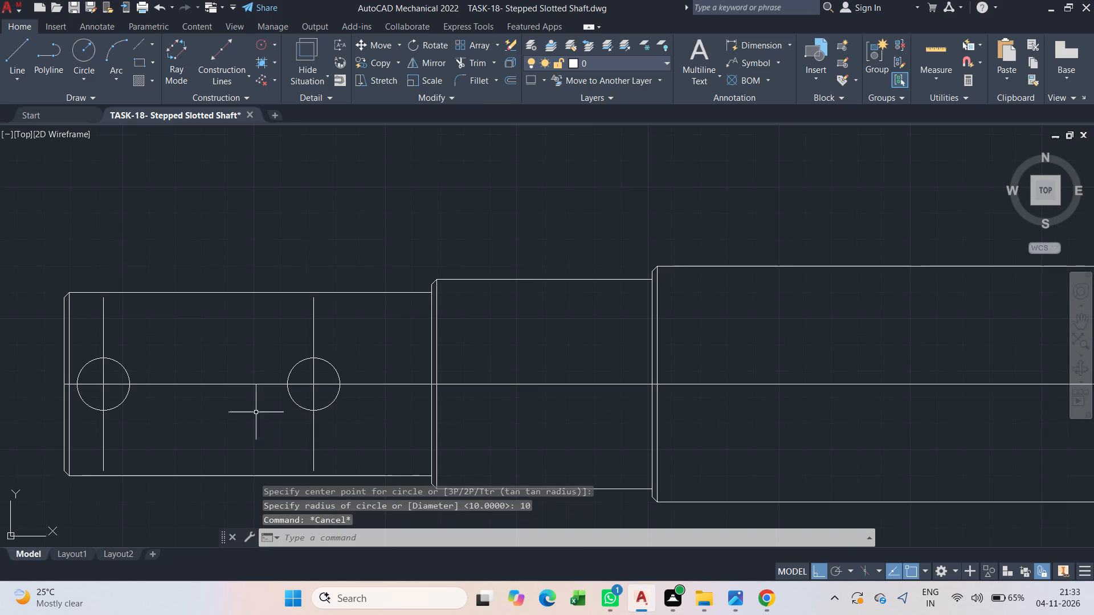
# Draw two horizontal lines 80 long joining the tops and the bottoms of the two slot circles.
pyautogui.moveTo(219, 408); pyautogui.dragTo(222, 390, button='middle')
pyautogui.write('l')
pyautogui.press('space')
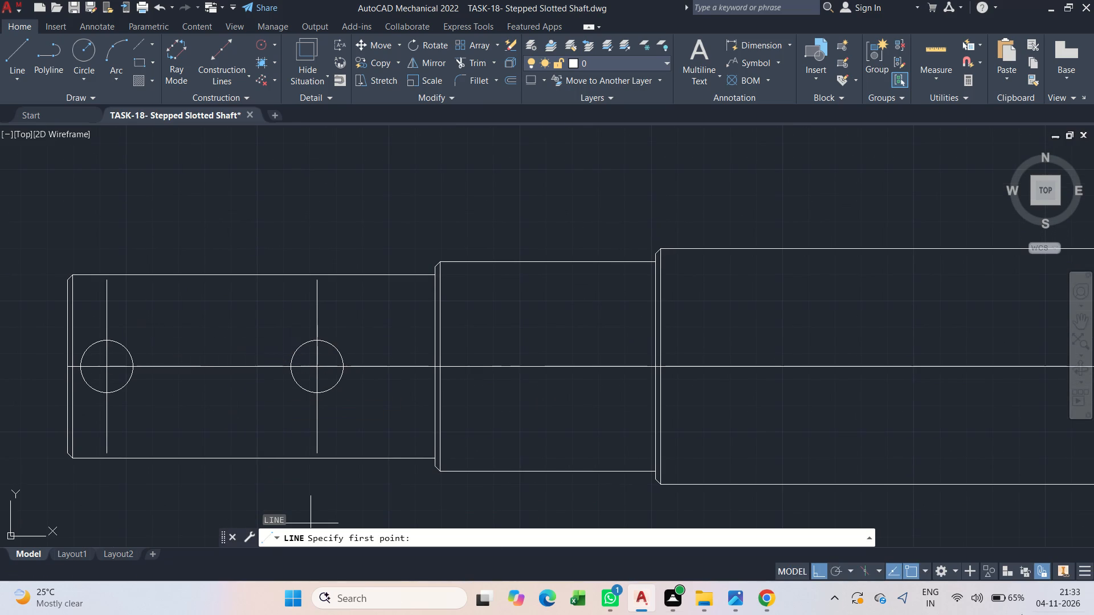
pyautogui.scroll(2, 129, 350)
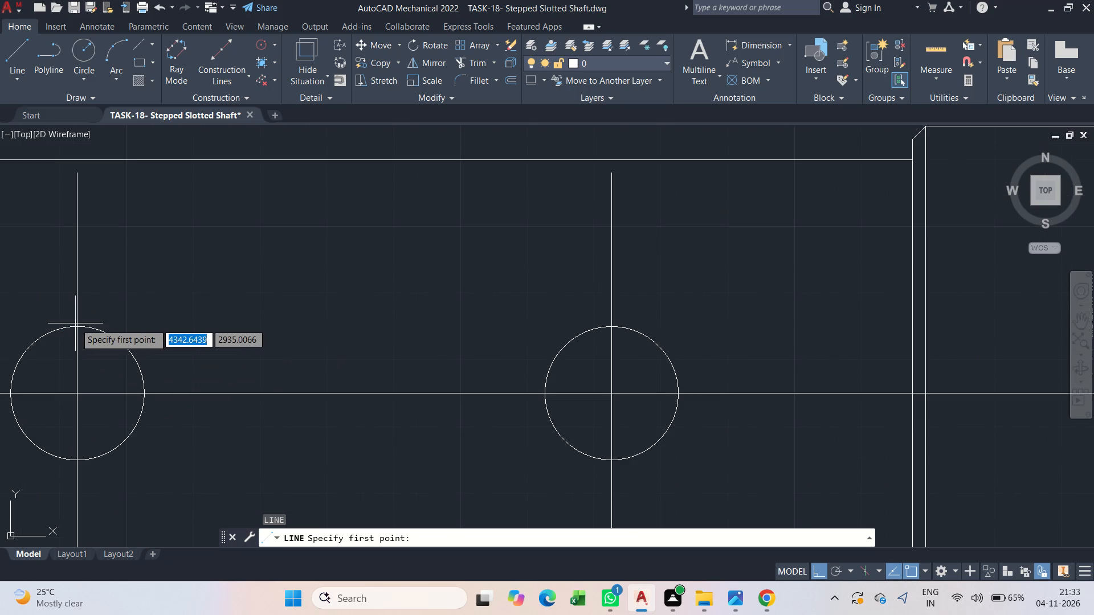
pyautogui.click(77, 323)
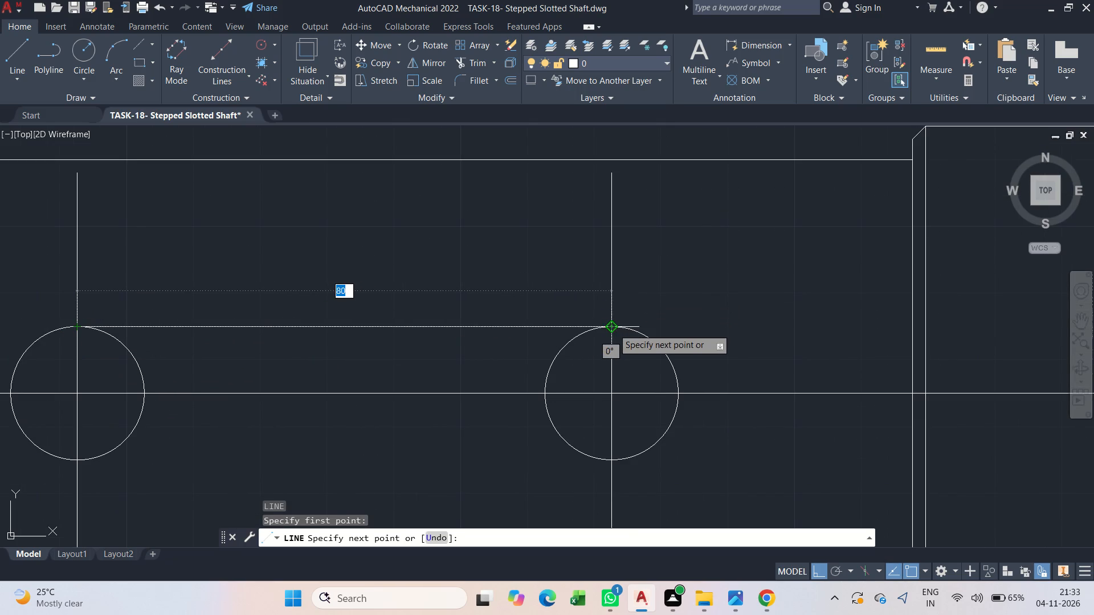
pyautogui.click(613, 329)
pyautogui.press('Escape')
pyautogui.scroll(-2, 438, 376)
pyautogui.write('l')
pyautogui.press('space')
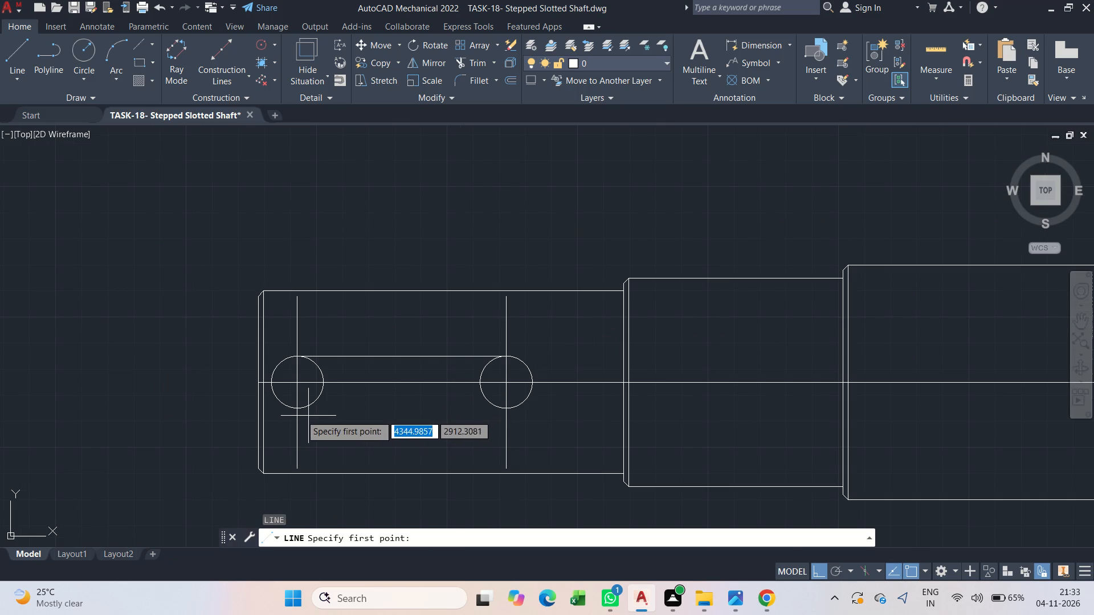
pyautogui.click(293, 408)
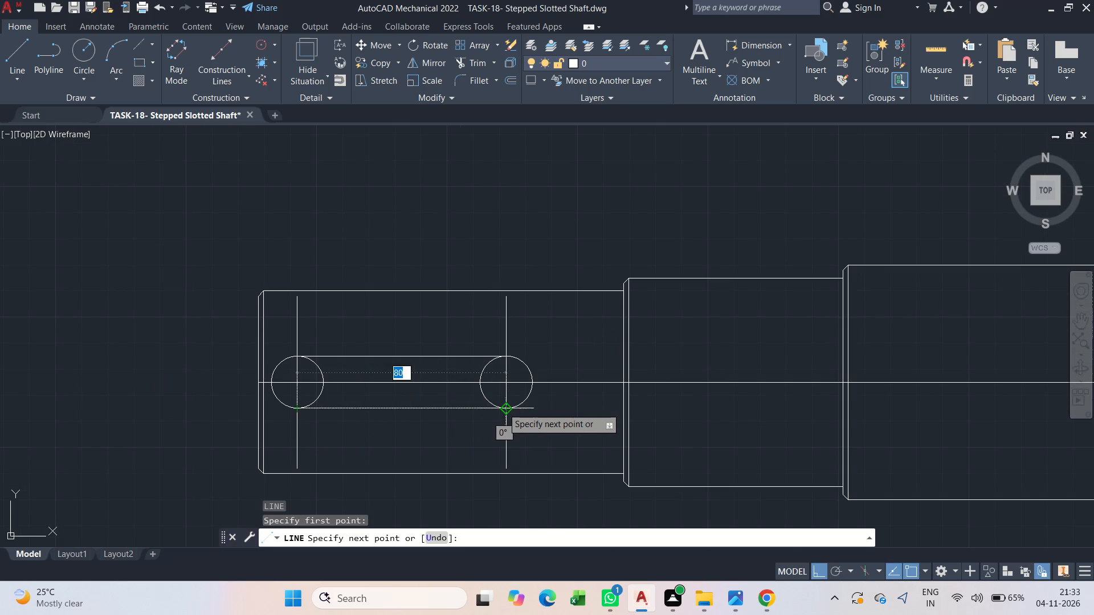
pyautogui.click(503, 408)
pyautogui.press('Escape')
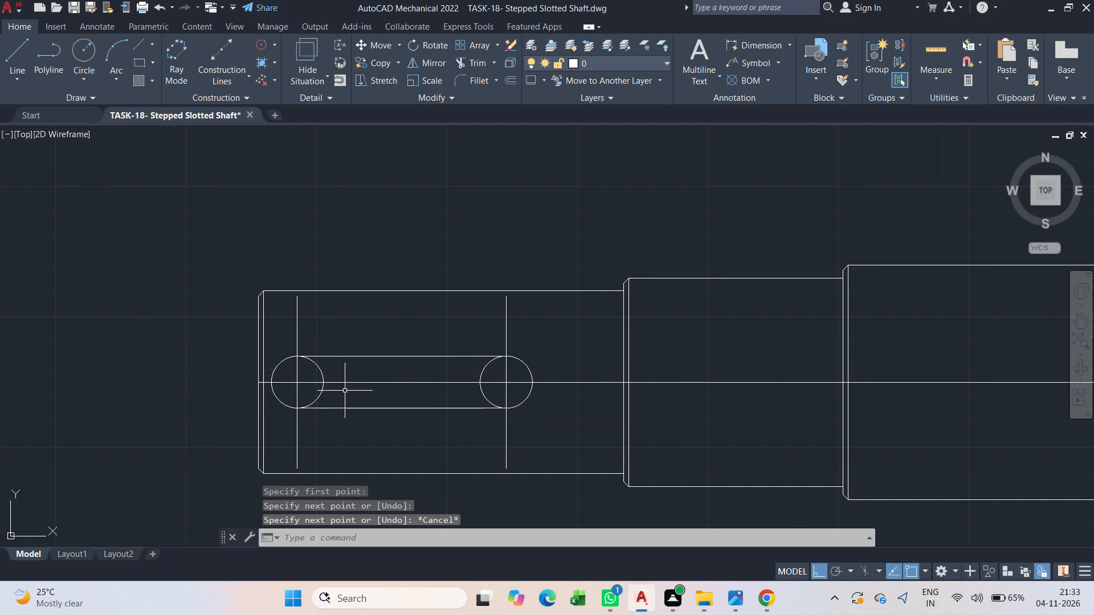
# Trim the inner halves of both circles so that only the rounded slot outline is left.
pyautogui.write('tr')
pyautogui.press('space')
pyautogui.moveTo(341, 376); pyautogui.dragTo(311, 373)
pyautogui.click(311, 373)
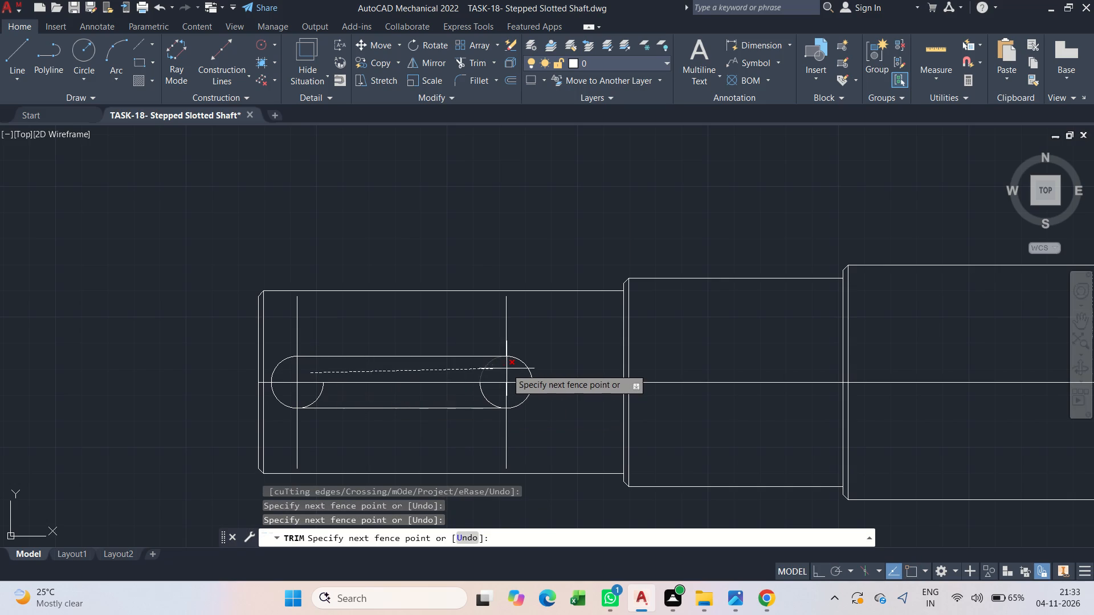
pyautogui.click(507, 369)
pyautogui.moveTo(488, 392); pyautogui.dragTo(426, 399)
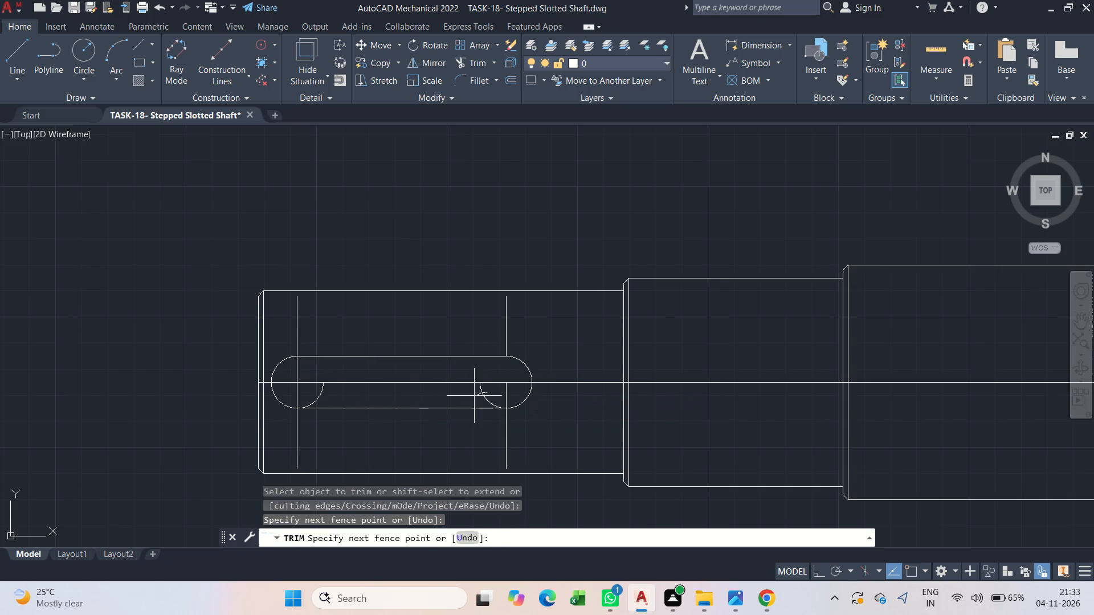
pyautogui.moveTo(426, 399); pyautogui.dragTo(332, 400)
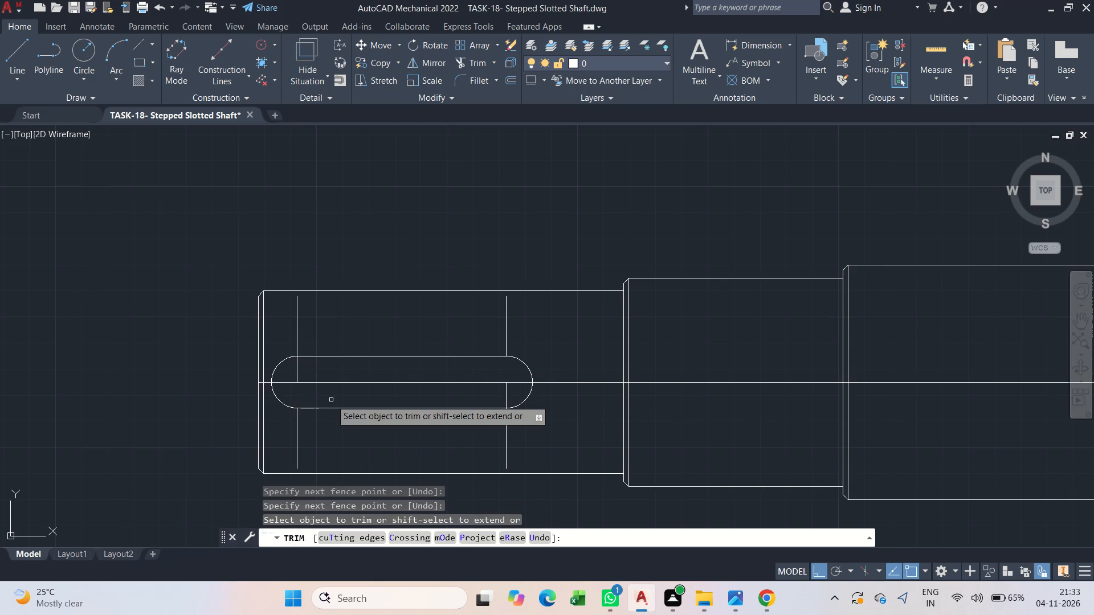
pyautogui.press('Escape')
# Delete the two leftover vertical line pieces below the slot.
pyautogui.scroll(2, 346, 402)
pyautogui.scroll(-1, 265, 391)
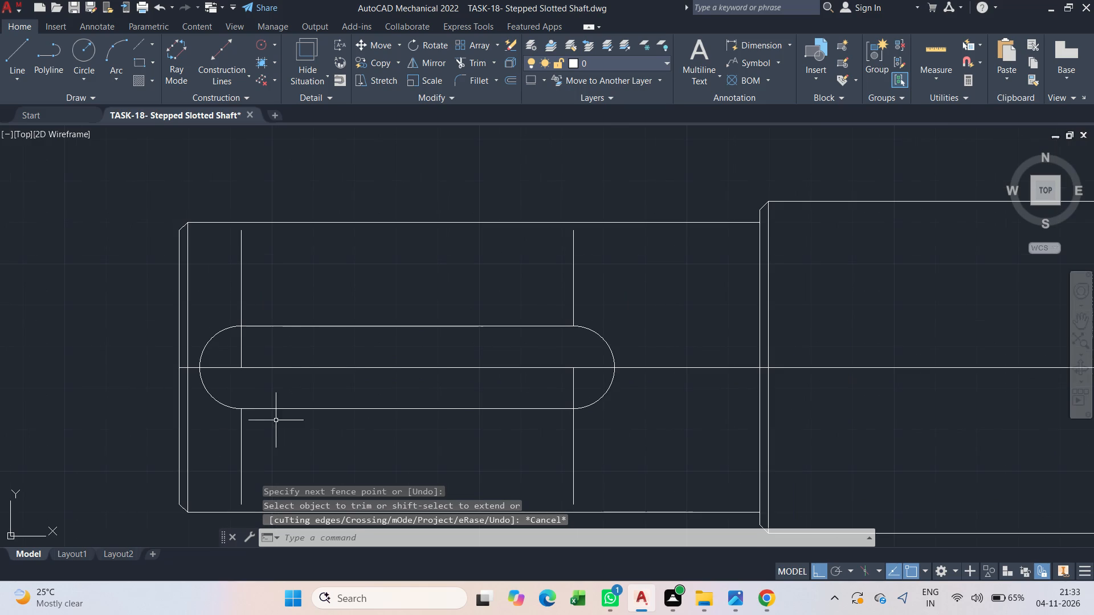
pyautogui.moveTo(248, 429); pyautogui.dragTo(241, 429)
pyautogui.click(241, 429)
pyautogui.press('Delete')
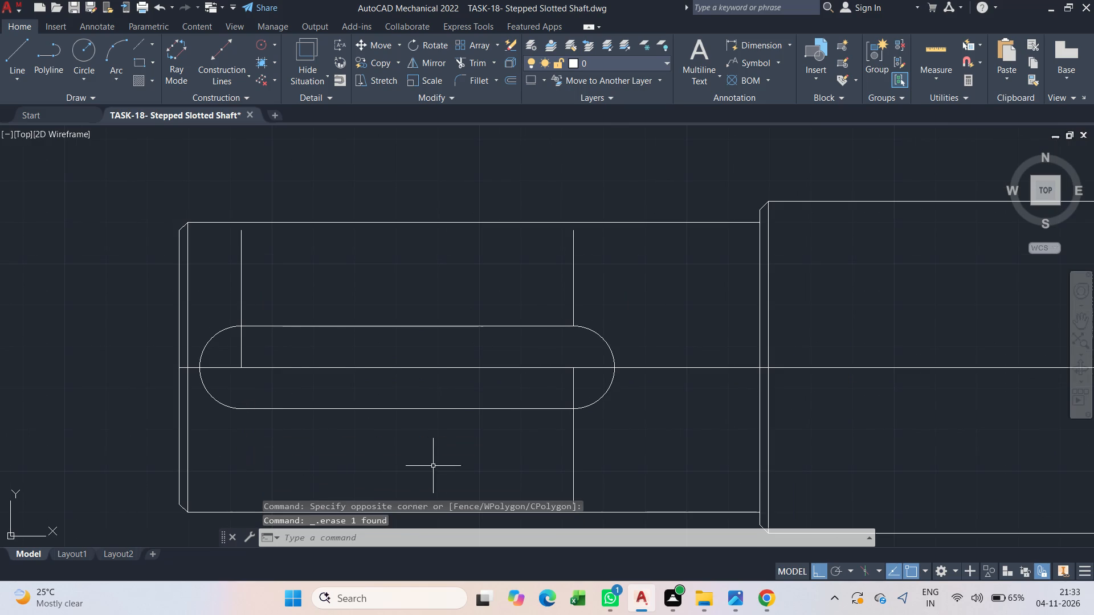
pyautogui.click(591, 468)
pyautogui.click(516, 459)
pyautogui.press('Delete')
# Stretch the lower ends of the two remaining vertical lines straight down past the slot's lower edge.
pyautogui.press('Escape')
pyautogui.moveTo(615, 309); pyautogui.dragTo(579, 298)
pyautogui.click(542, 291)
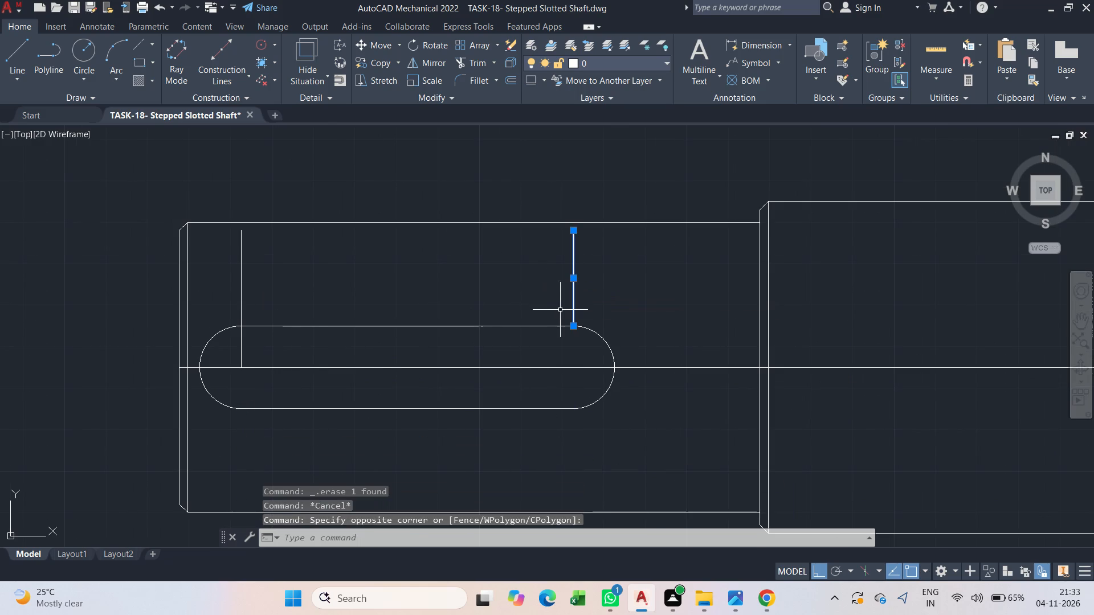
pyautogui.click(574, 325)
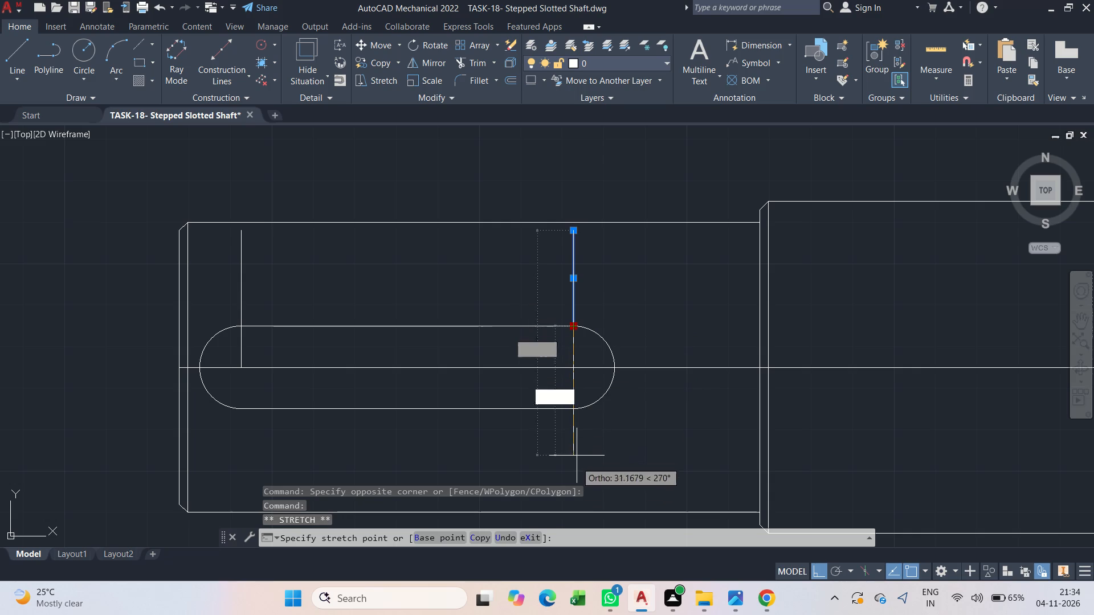
pyautogui.click(575, 482)
pyautogui.press('Escape')
pyautogui.moveTo(283, 357); pyautogui.dragTo(231, 359)
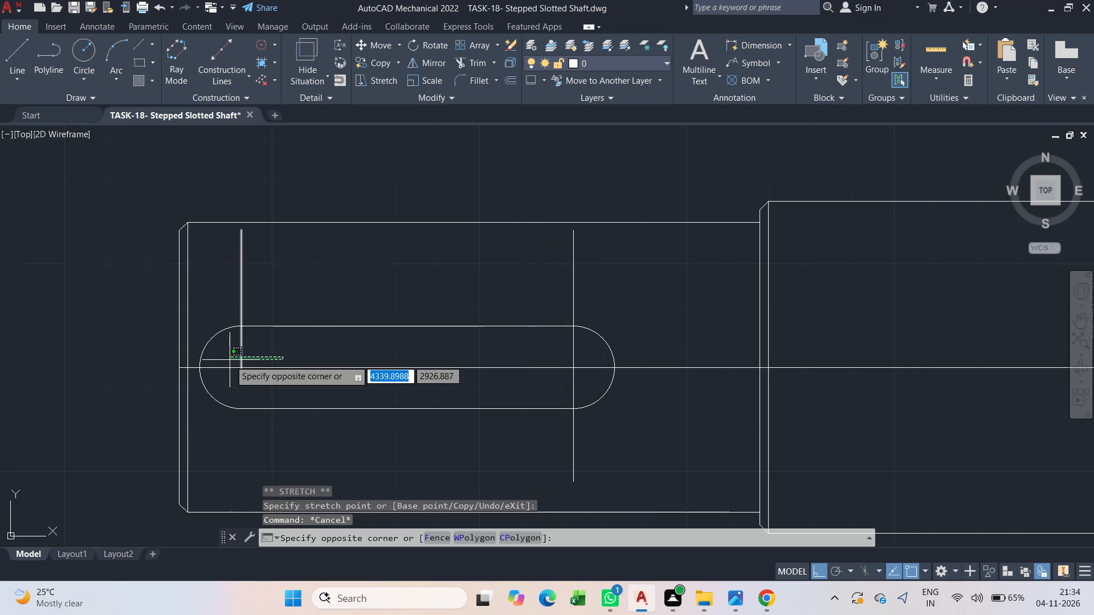
pyautogui.click(230, 360)
pyautogui.moveTo(240, 366); pyautogui.dragTo(267, 412)
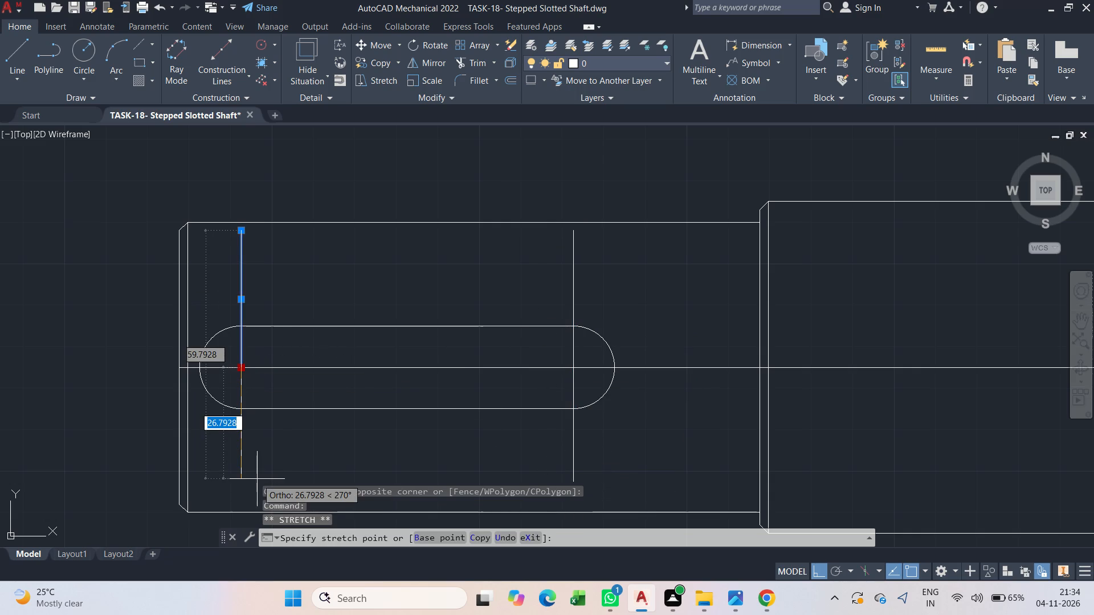
pyautogui.click(252, 482)
pyautogui.press('Escape')
pyautogui.moveTo(278, 424); pyautogui.dragTo(276, 372, button='middle')
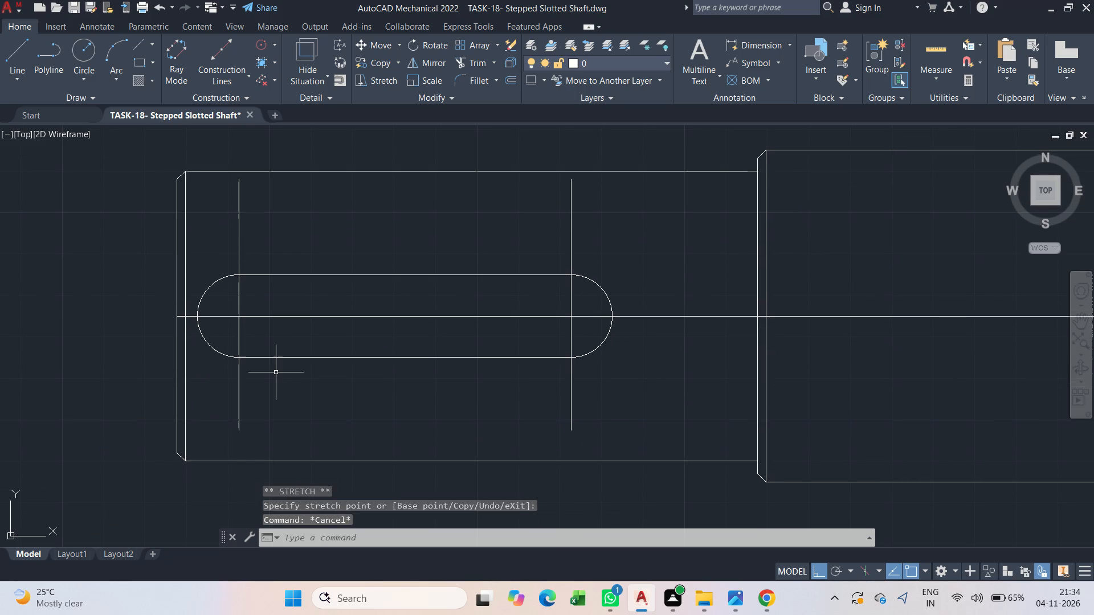
# Trim both vertical lines above and below the slot, keeping only their parts inside the slot outline.
pyautogui.write('tr')
pyautogui.press('space')
pyautogui.moveTo(285, 258); pyautogui.dragTo(210, 253)
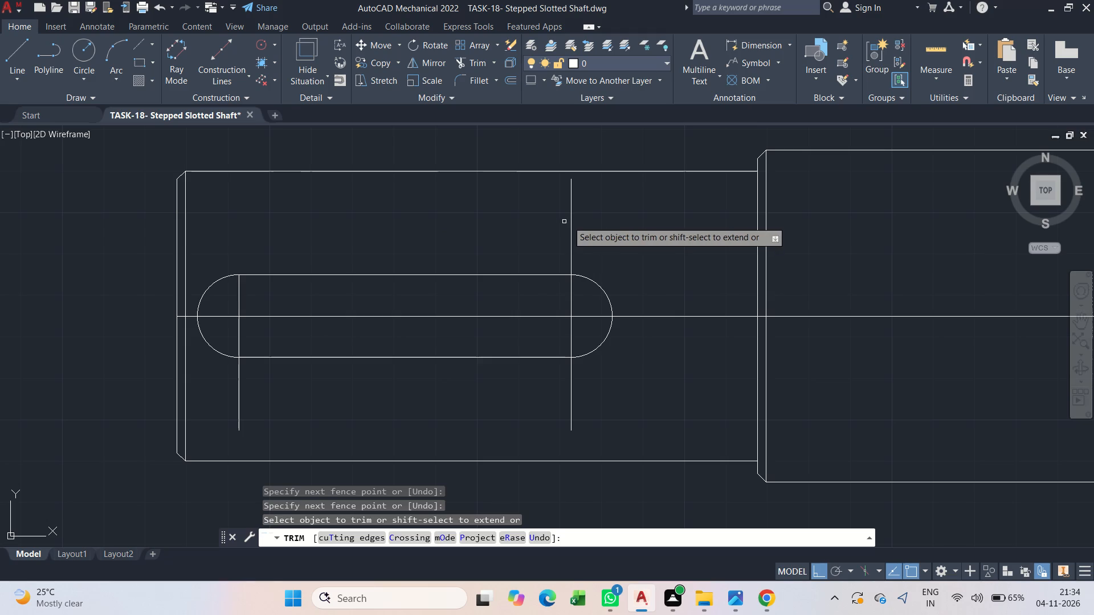
pyautogui.click(579, 228)
pyautogui.moveTo(575, 233); pyautogui.dragTo(537, 237)
pyautogui.moveTo(583, 237); pyautogui.dragTo(496, 235)
pyautogui.moveTo(603, 409); pyautogui.dragTo(528, 403)
pyautogui.moveTo(298, 409); pyautogui.dragTo(224, 400)
pyautogui.scroll(-1, 223, 401)
pyautogui.press('Escape')
pyautogui.press('Escape')
# Save the drawing with the slot in the smallest section completed.
pyautogui.hotkey('ctrl', 's')
pyautogui.hotkey('ctrl', 's')
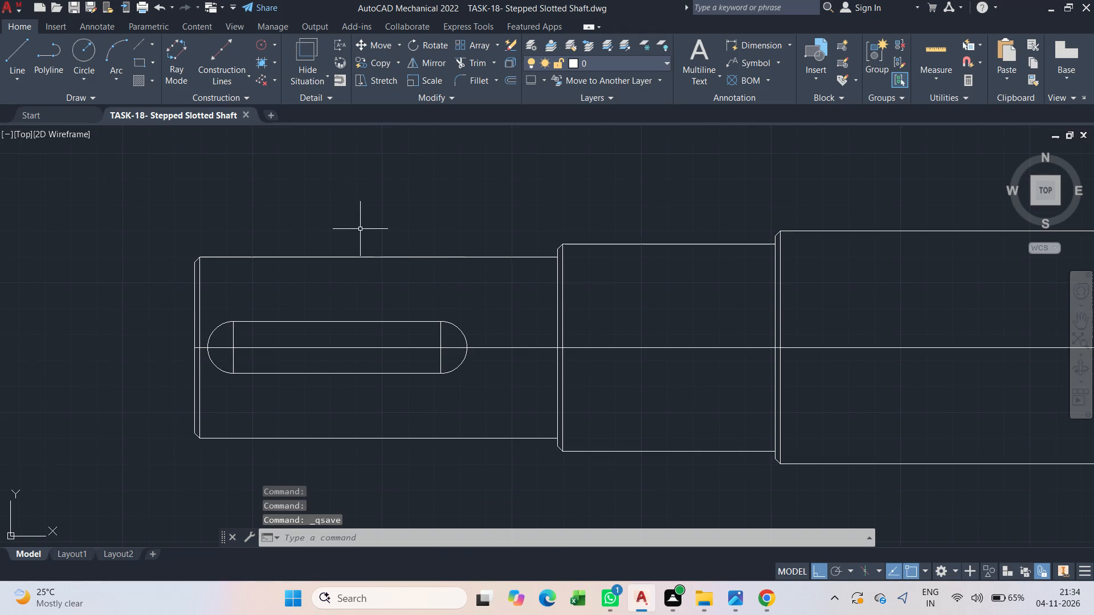
# Offset the right end line of the largest section 25 to the left, into that section.
pyautogui.moveTo(437, 314); pyautogui.dragTo(197, 294, button='middle')
pyautogui.press('Escape')
pyautogui.press('Escape')
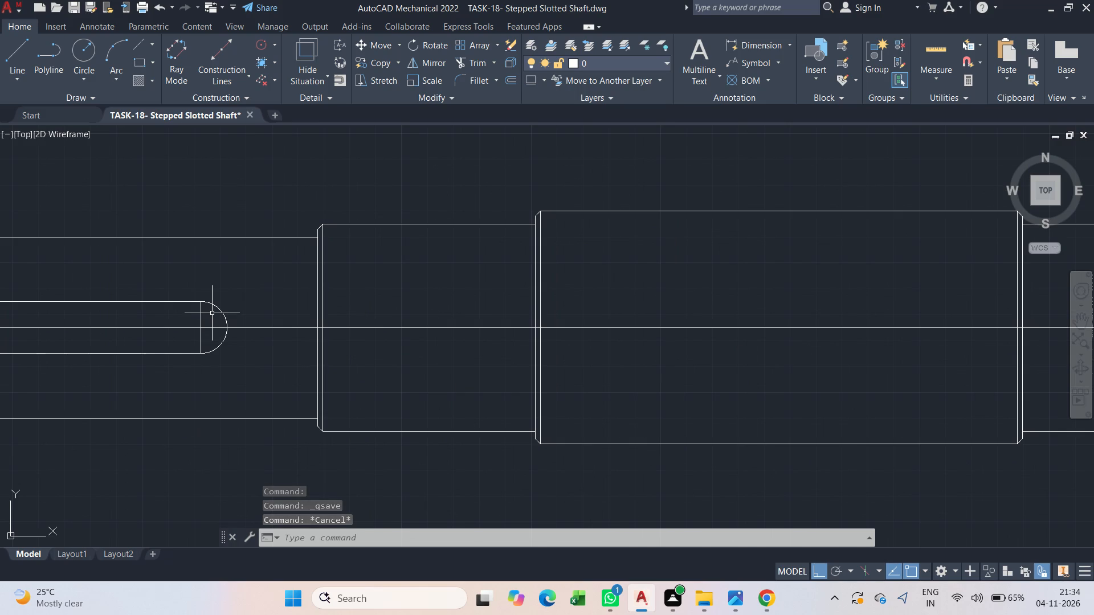
pyautogui.moveTo(654, 331); pyautogui.dragTo(383, 325, button='middle')
pyautogui.press('Escape')
pyautogui.scroll(2, 774, 366)
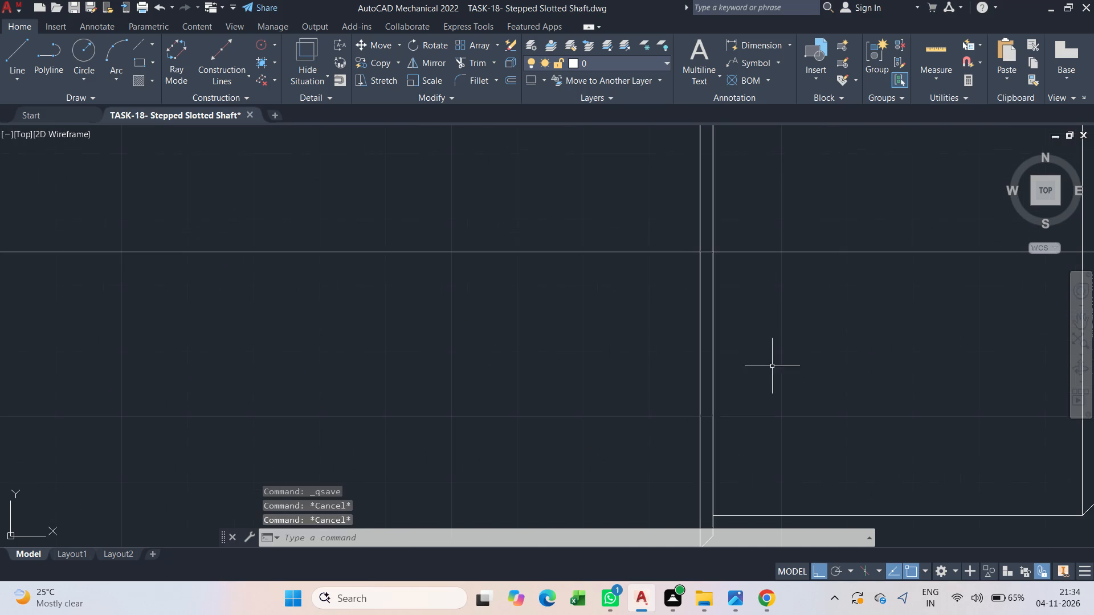
pyautogui.moveTo(733, 356); pyautogui.dragTo(722, 352)
pyautogui.click(712, 343)
pyautogui.scroll(-2, 454, 376)
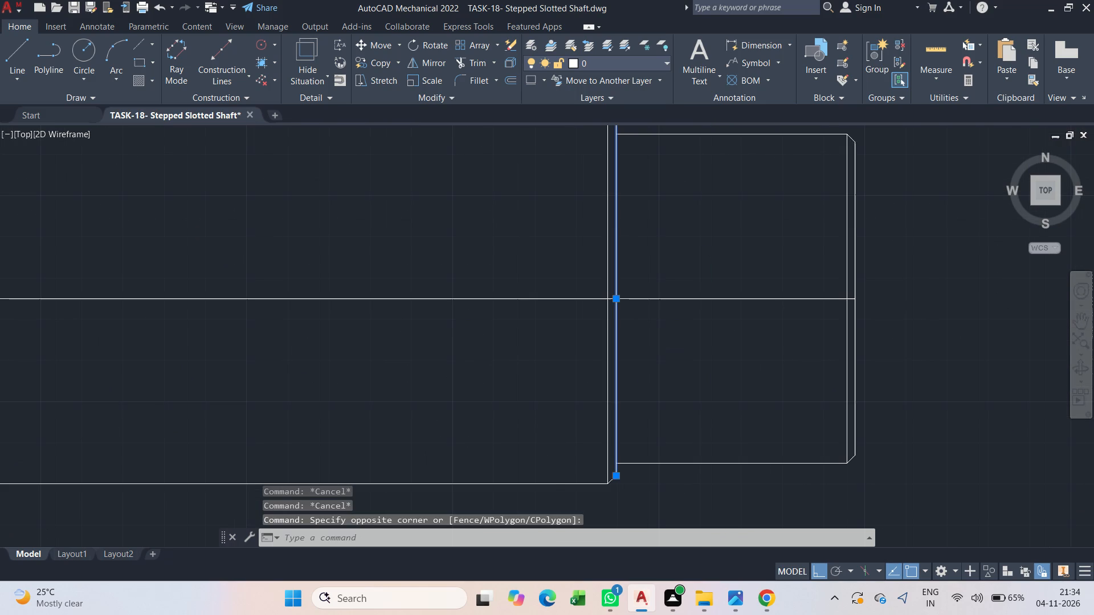
pyautogui.press('o')
pyautogui.click(505, 419)
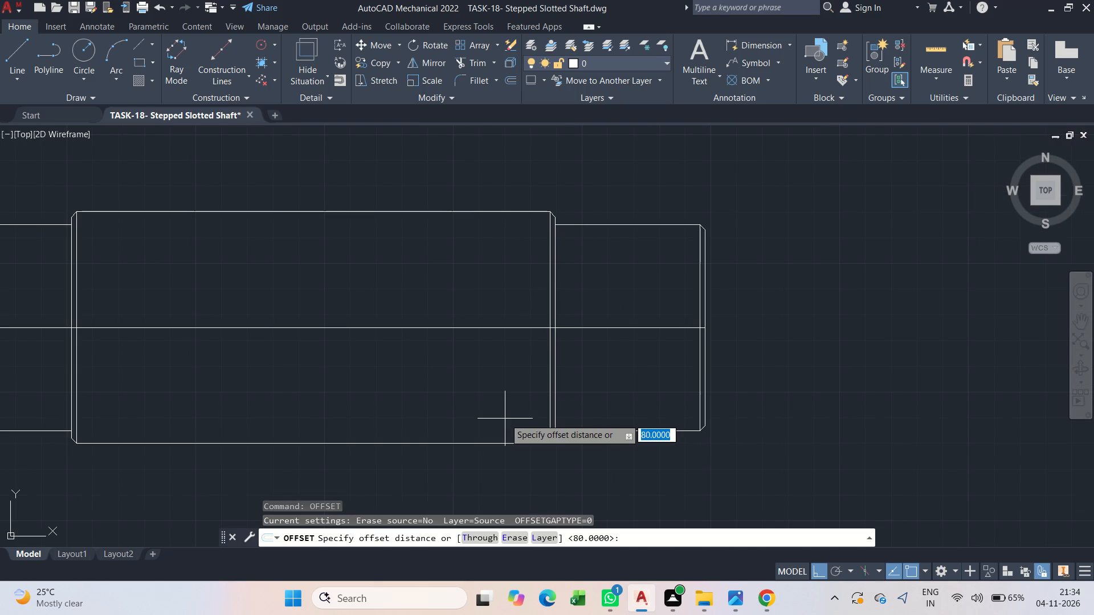
pyautogui.write('25')
pyautogui.press('Return')
pyautogui.click(505, 420)
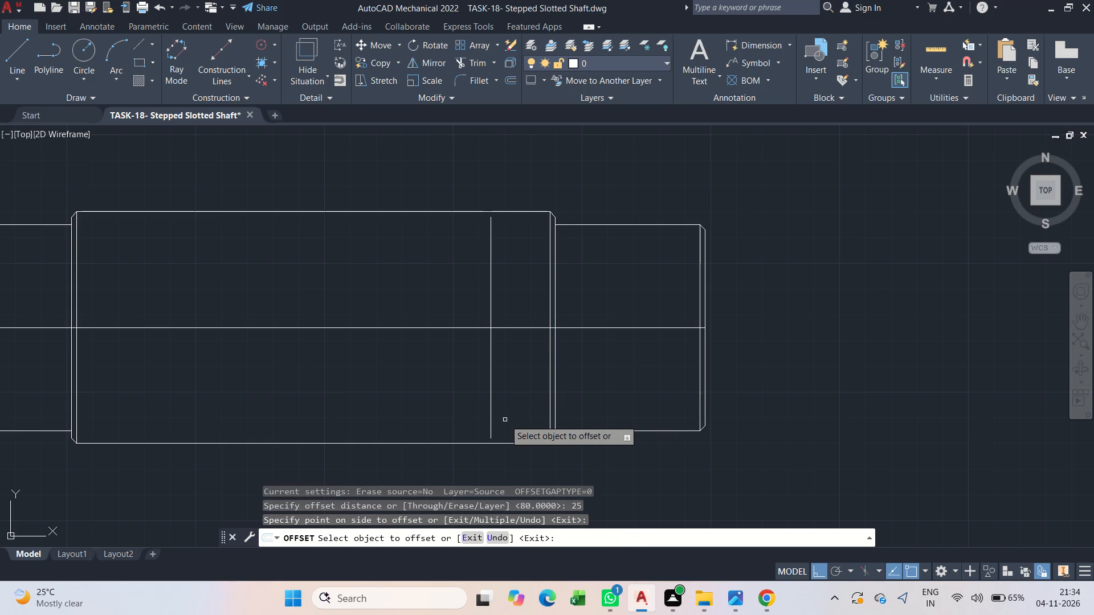
# Offset the vertical line inside the largest section 75 to the left, toward the middle of the shaft.
pyautogui.press('Escape')
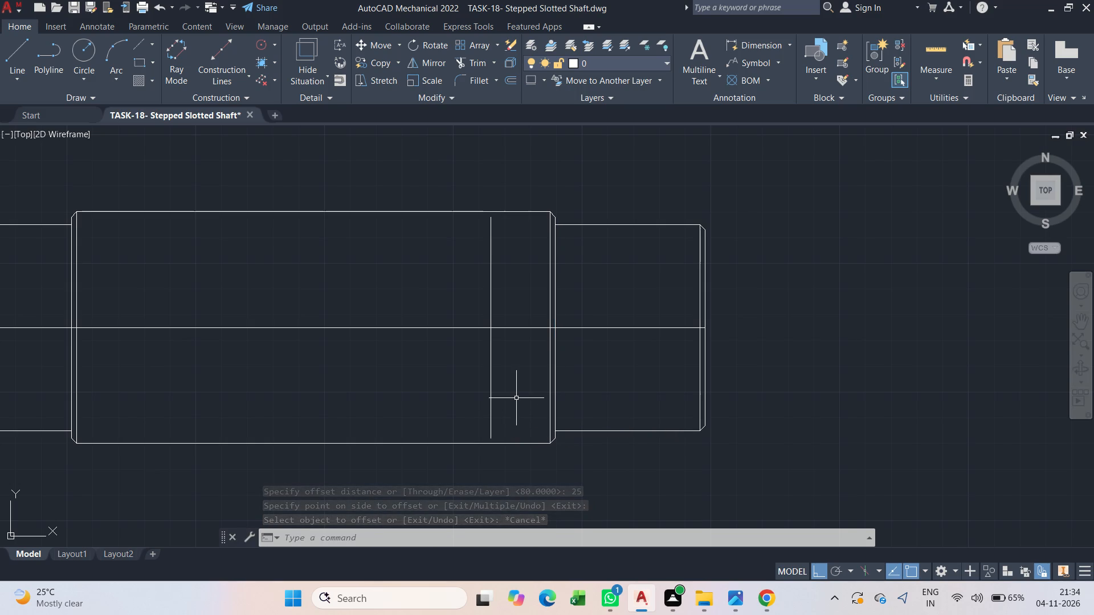
pyautogui.press('Escape')
pyautogui.moveTo(501, 391); pyautogui.dragTo(595, 403, button='middle')
pyautogui.press('Escape')
pyautogui.moveTo(614, 382); pyautogui.dragTo(606, 382)
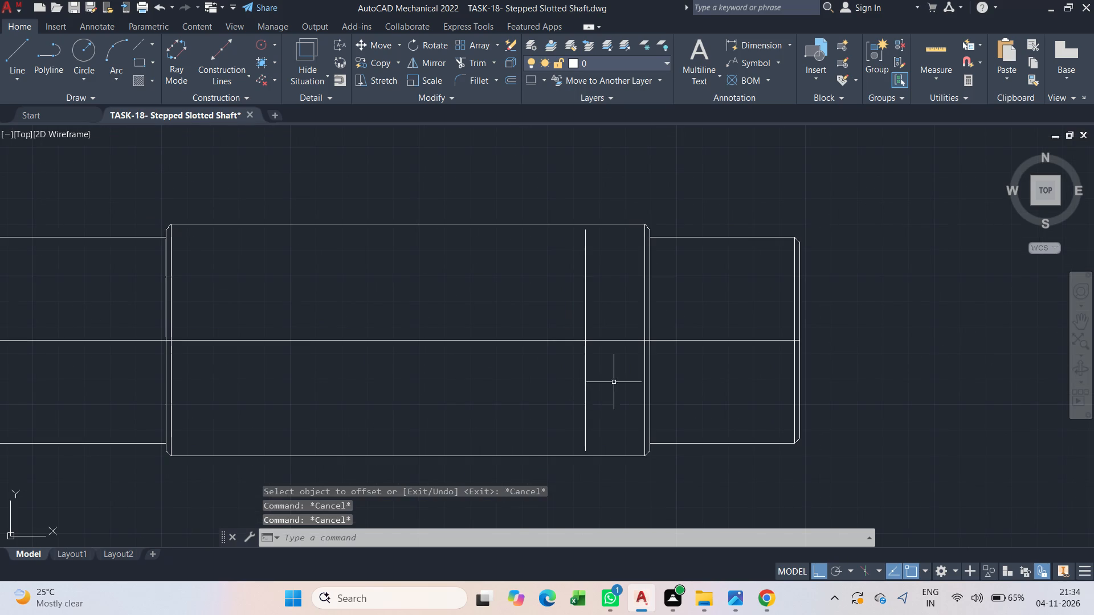
pyautogui.moveTo(606, 382); pyautogui.dragTo(584, 380)
pyautogui.click(540, 373)
pyautogui.press('o')
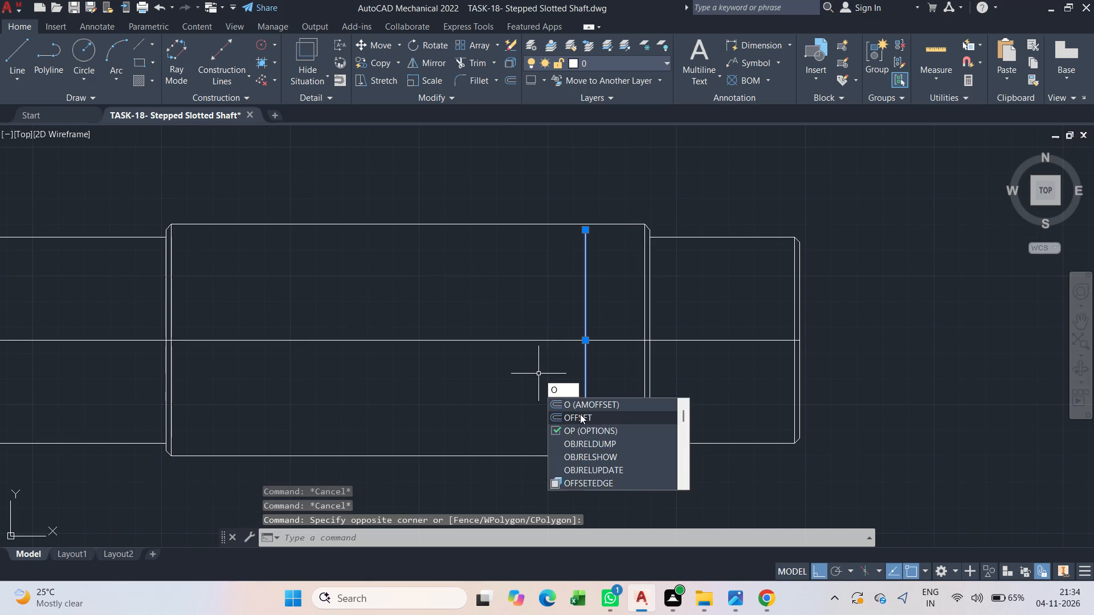
pyautogui.click(580, 414)
pyautogui.write('17.5')
pyautogui.press('BackSpace')
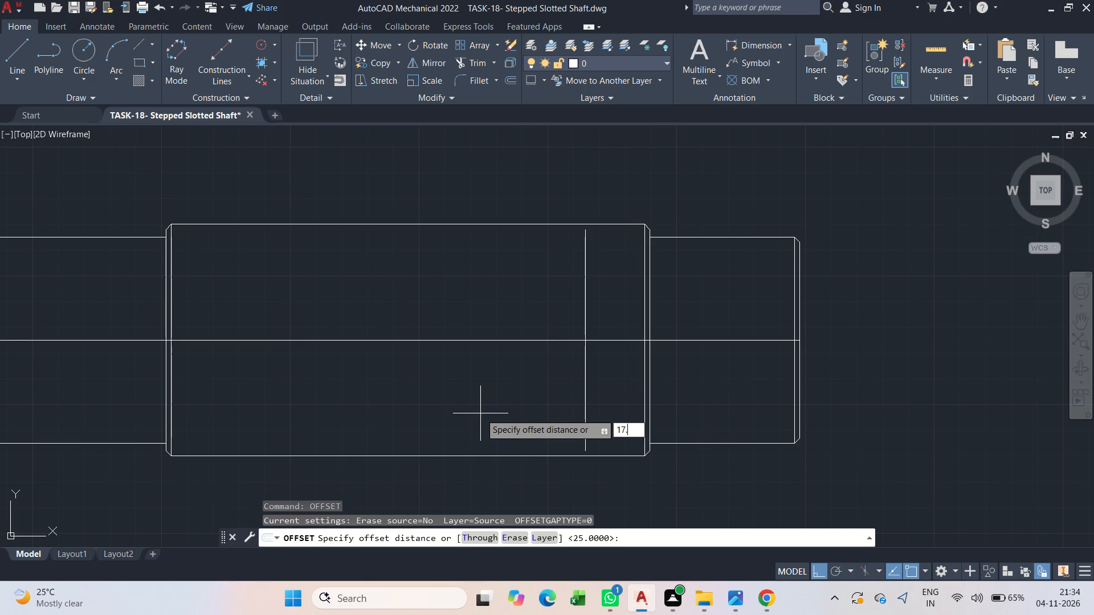
pyautogui.press('BackSpace')
pyautogui.press('BackSpace')
pyautogui.press('BackSpace')
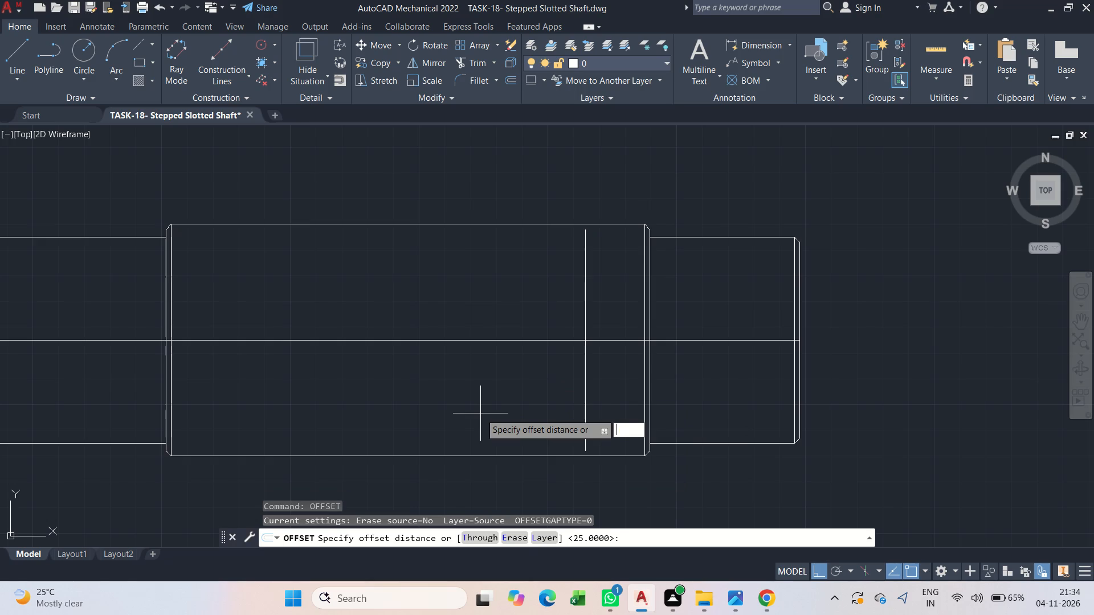
pyautogui.write('75')
pyautogui.press('Return')
pyautogui.click(480, 413)
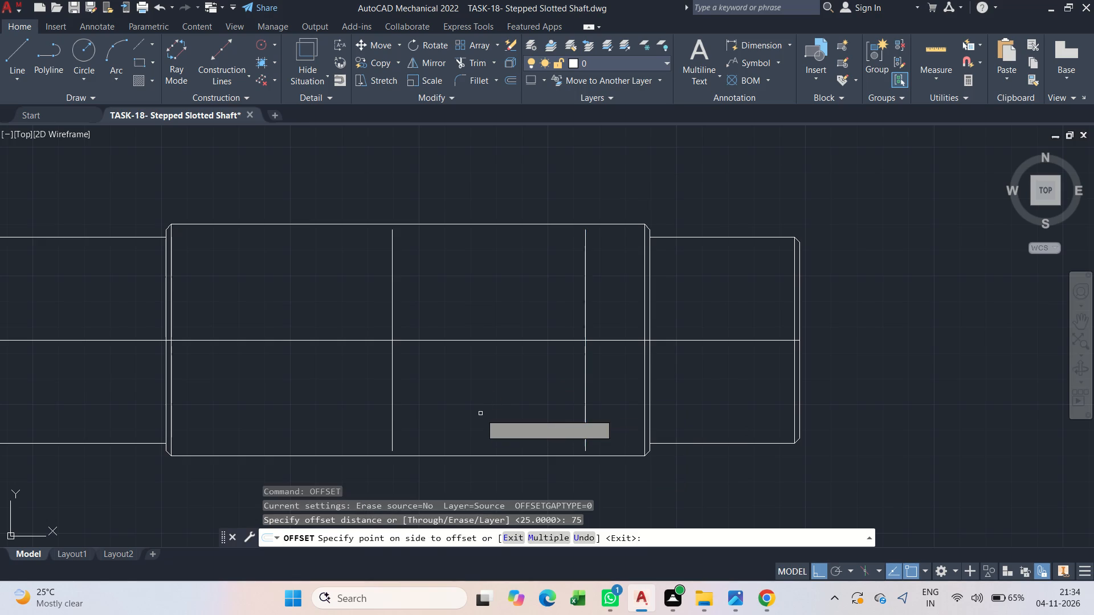
pyautogui.press('Escape')
# Draw a circle of radius 12.5 where the left vertical line crosses the centreline in the largest section.
pyautogui.scroll(2, 418, 354)
pyautogui.middleClick(415, 352)
pyautogui.write('c')
pyautogui.press('space')
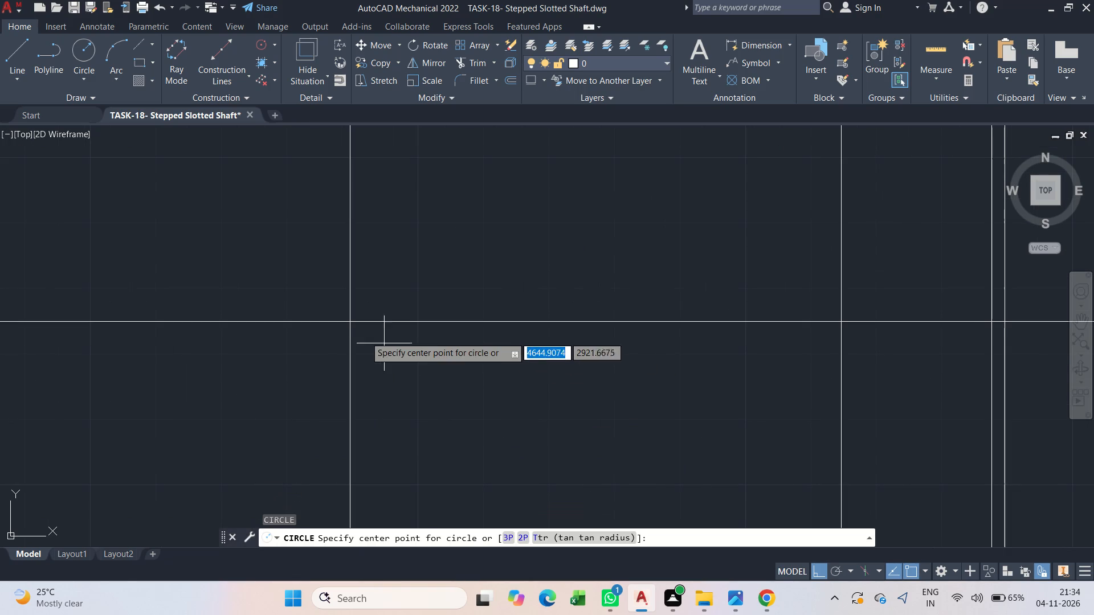
pyautogui.moveTo(346, 323); pyautogui.dragTo(357, 330)
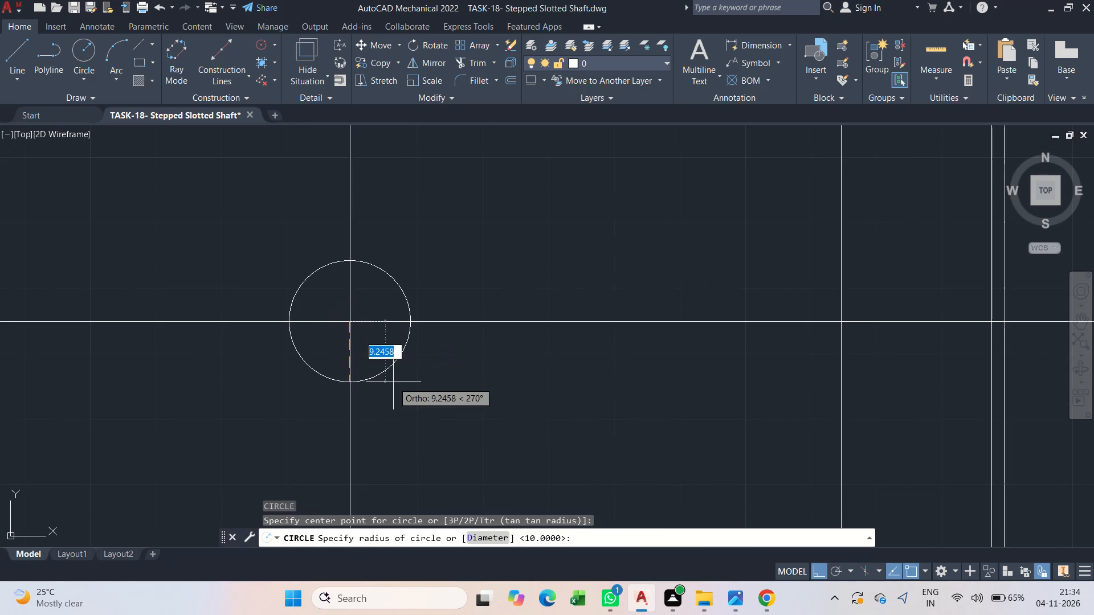
pyautogui.write('12.5')
pyautogui.press('Return')
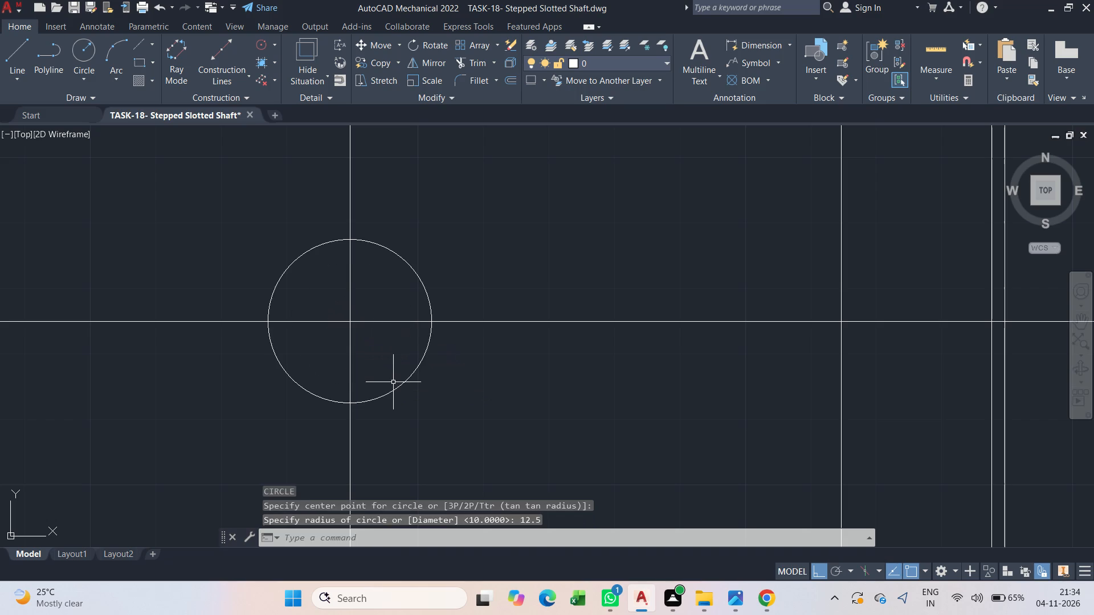
pyautogui.press('Escape')
# Draw a second circle of radius 12.5 where the right vertical line crosses the centreline in the largest section.
pyautogui.scroll(-2, 389, 385)
pyautogui.scroll(1, 512, 397)
pyautogui.write('c')
pyautogui.press('space')
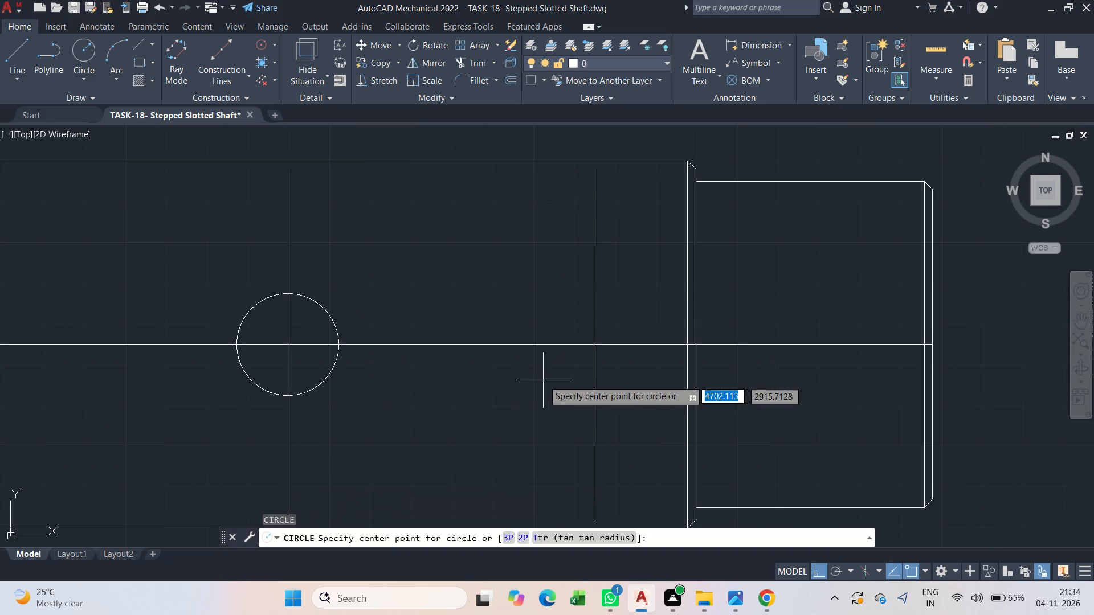
pyautogui.moveTo(595, 343); pyautogui.dragTo(597, 352)
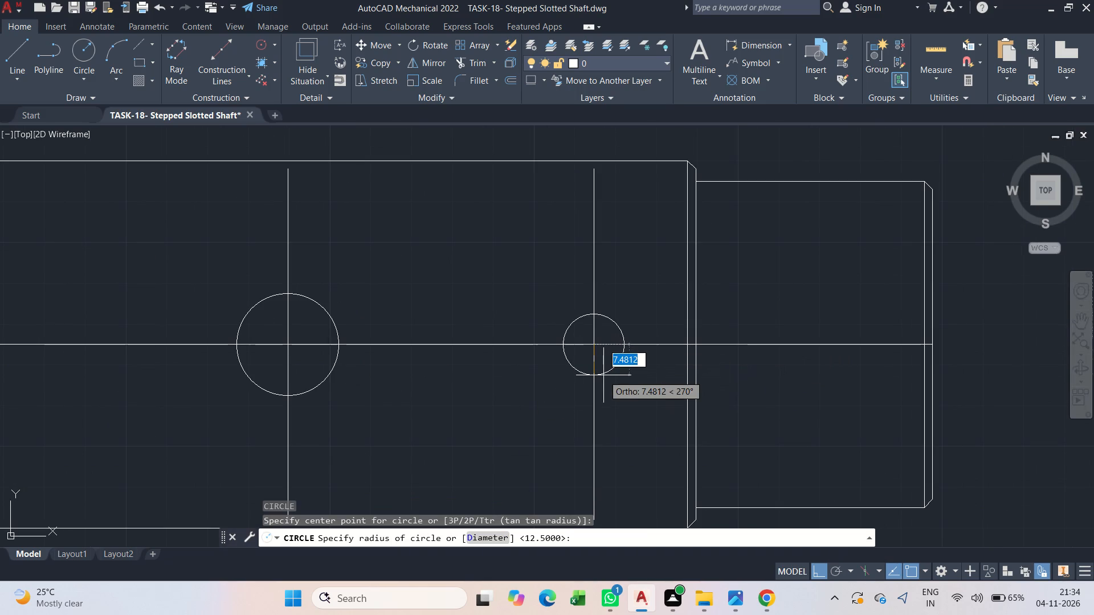
pyautogui.write('12.5')
pyautogui.press('Return')
pyautogui.press('Escape')
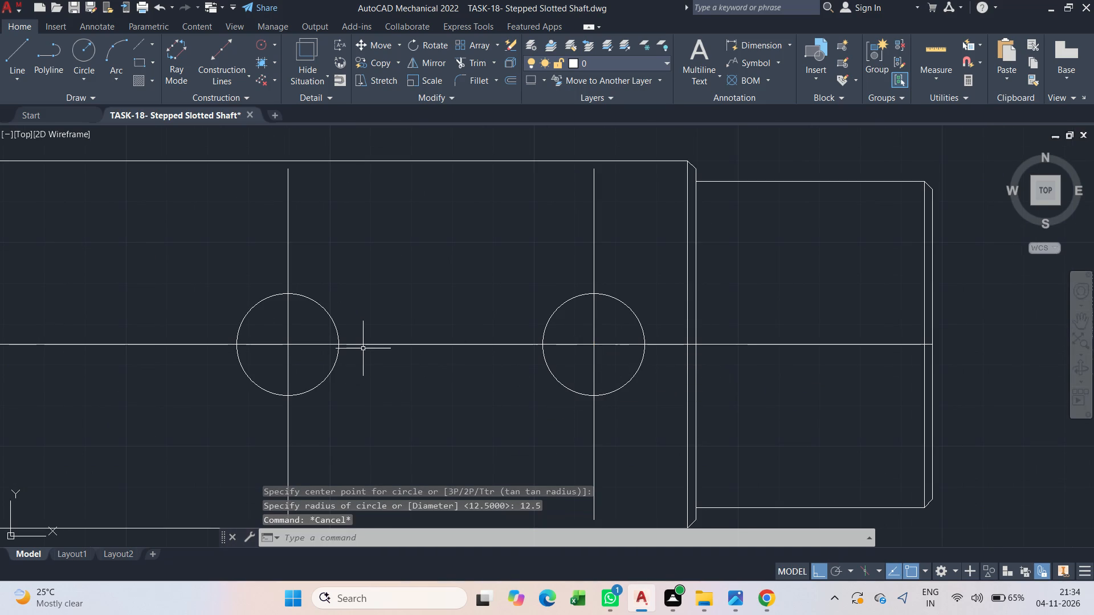
# Draw two horizontal lines joining the top points and the bottom points of the two circles.
pyautogui.write(';l')
pyautogui.press('Escape')
pyautogui.press('Escape')
pyautogui.write('l')
pyautogui.press('space')
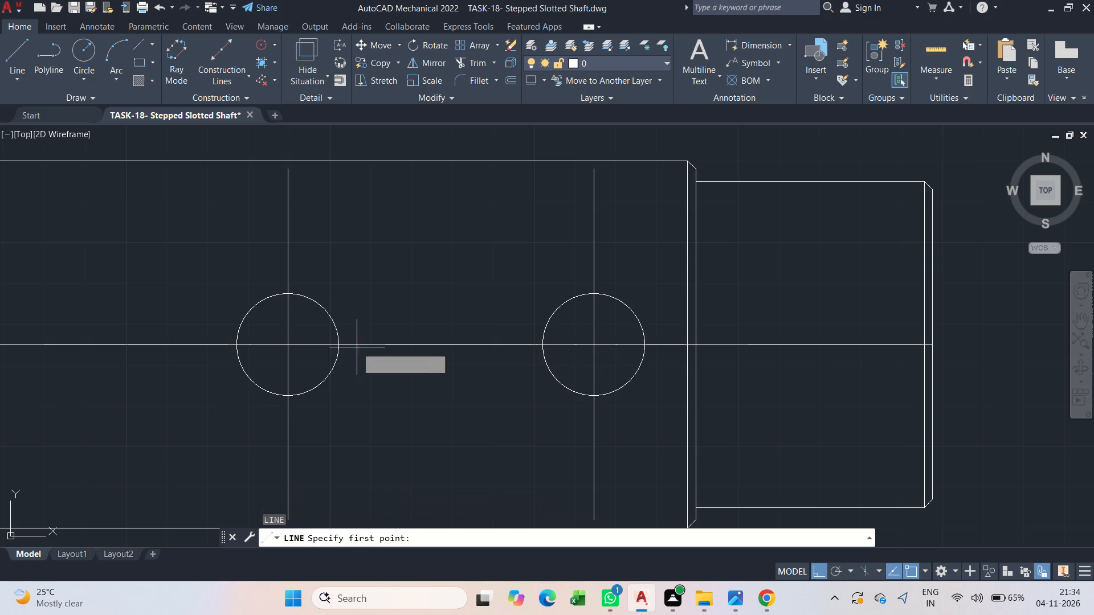
pyautogui.moveTo(285, 289); pyautogui.dragTo(301, 288)
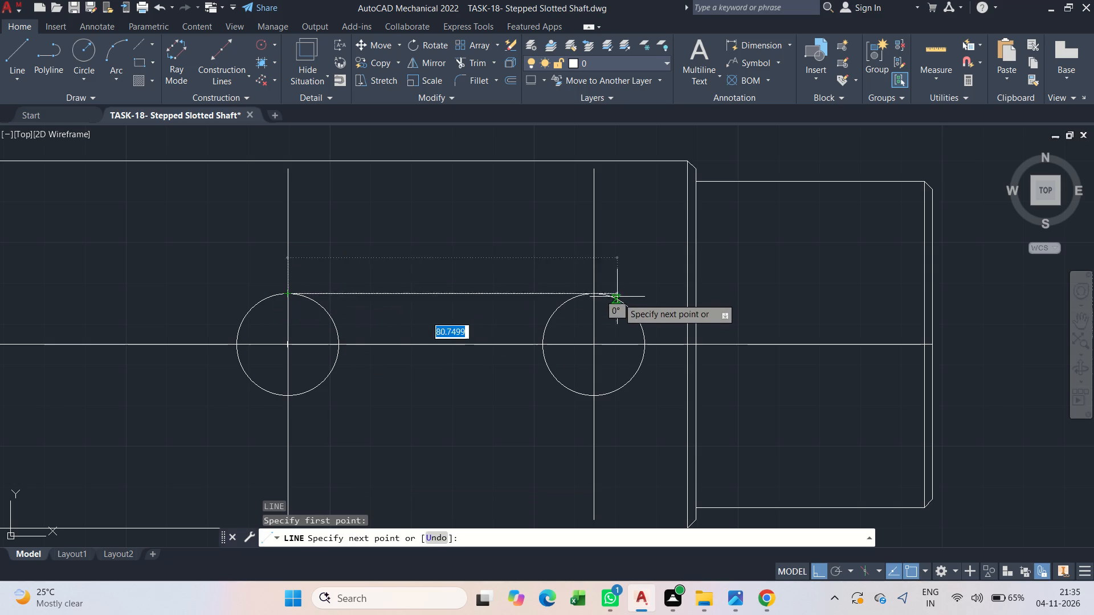
pyautogui.click(591, 294)
pyautogui.press('Escape')
pyautogui.write('l')
pyautogui.press('space')
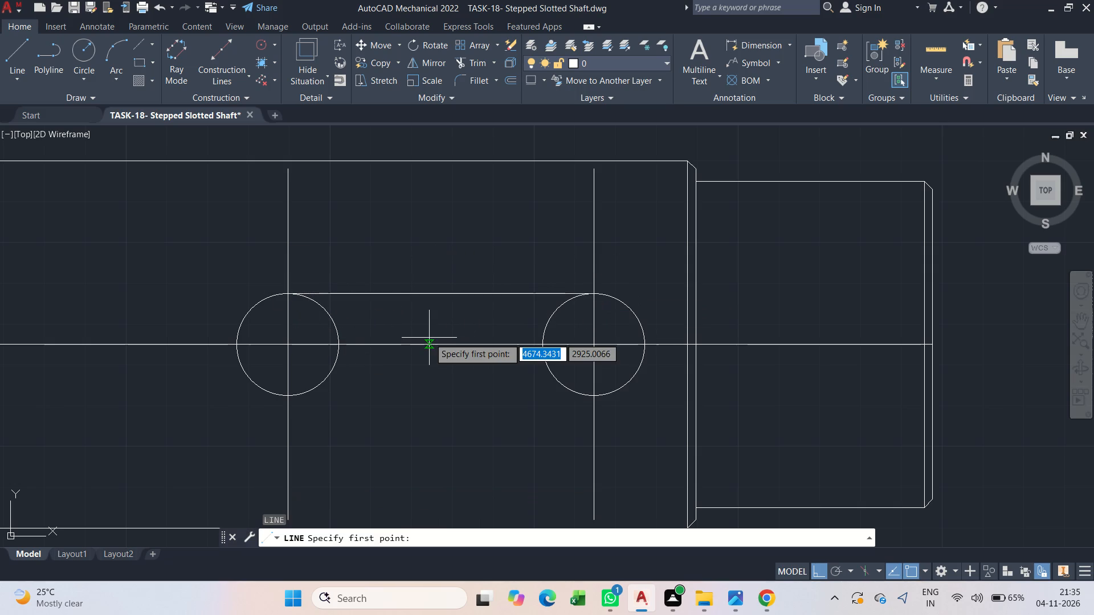
pyautogui.click(289, 400)
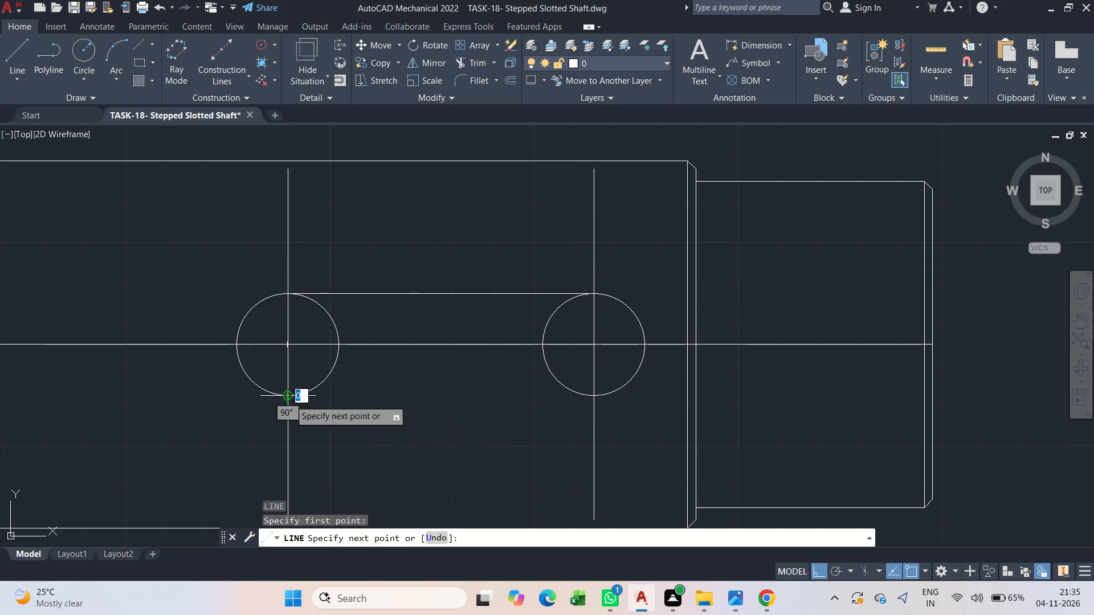
pyautogui.click(595, 397)
pyautogui.press('Escape')
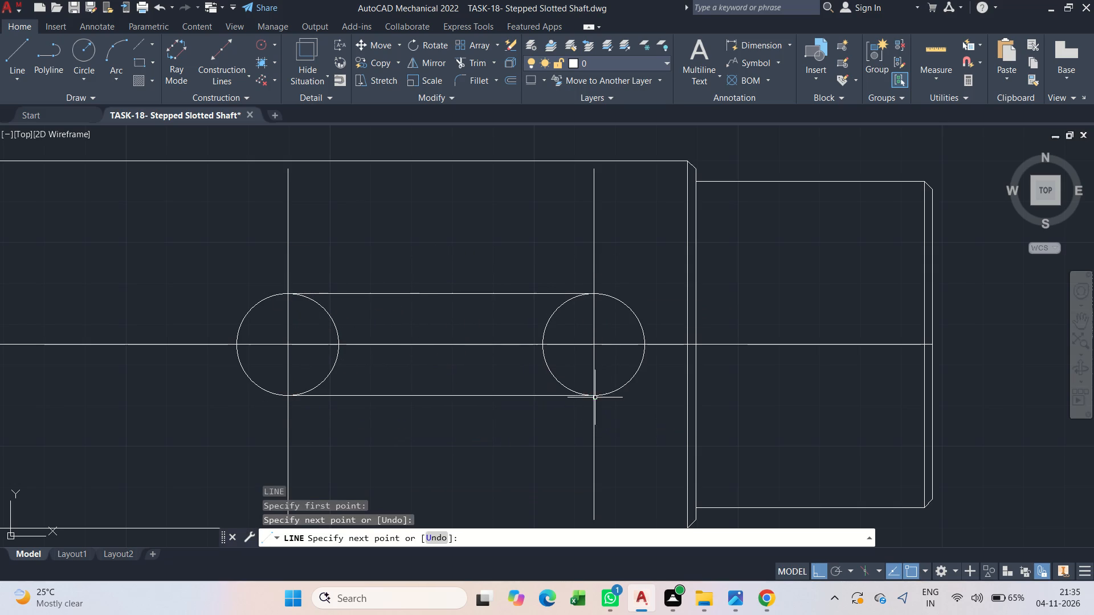
# Trim the inner halves of both circles to leave a closed slot outline in the largest section.
pyautogui.press('t')
pyautogui.press('r')
pyautogui.press('space')
pyautogui.moveTo(324, 325); pyautogui.dragTo(372, 319)
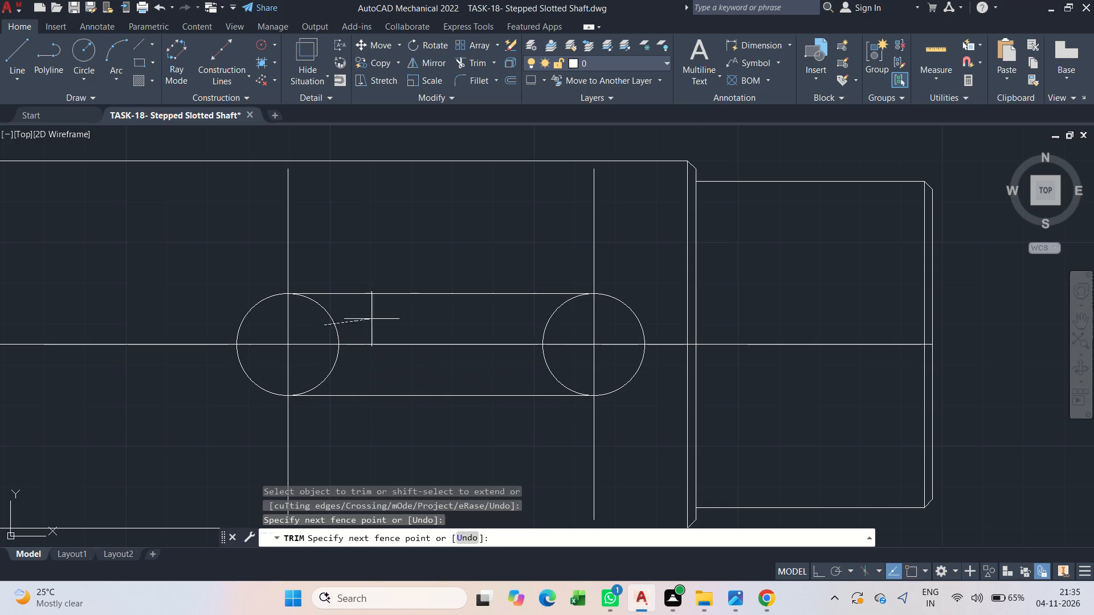
pyautogui.moveTo(560, 324); pyautogui.dragTo(540, 319)
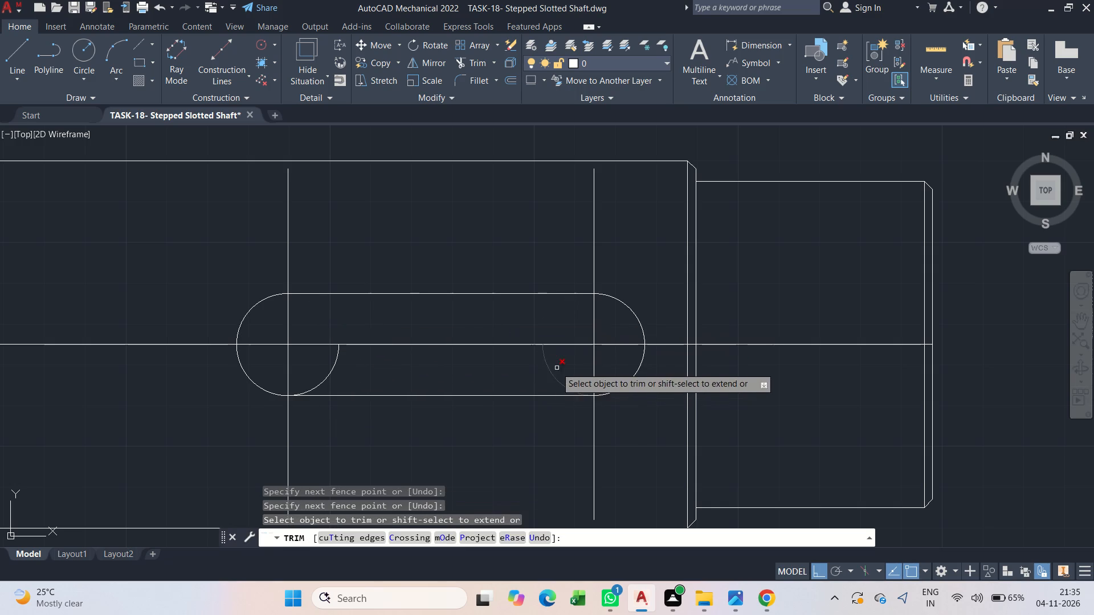
pyautogui.moveTo(552, 367); pyautogui.dragTo(310, 368)
pyautogui.press('Escape')
pyautogui.scroll(-2, 441, 325)
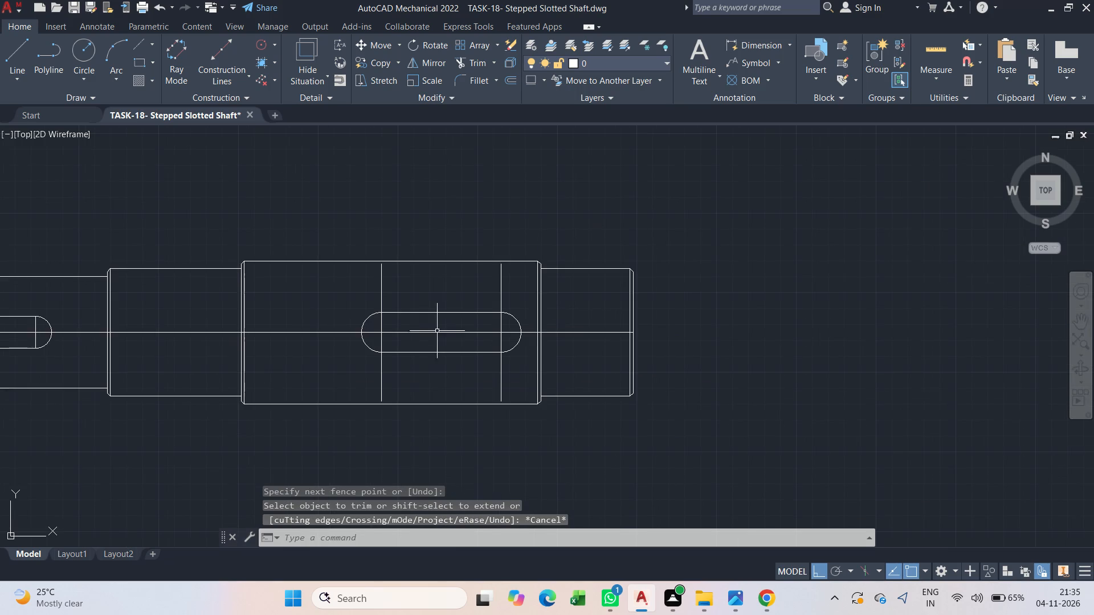
# Trim both vertical lines above and below the largest section's slot, keeping only their parts inside the slot outline.
pyautogui.press('Escape')
pyautogui.scroll(1, 377, 300)
pyautogui.write('tr')
pyautogui.press('space')
pyautogui.moveTo(602, 301); pyautogui.dragTo(357, 289)
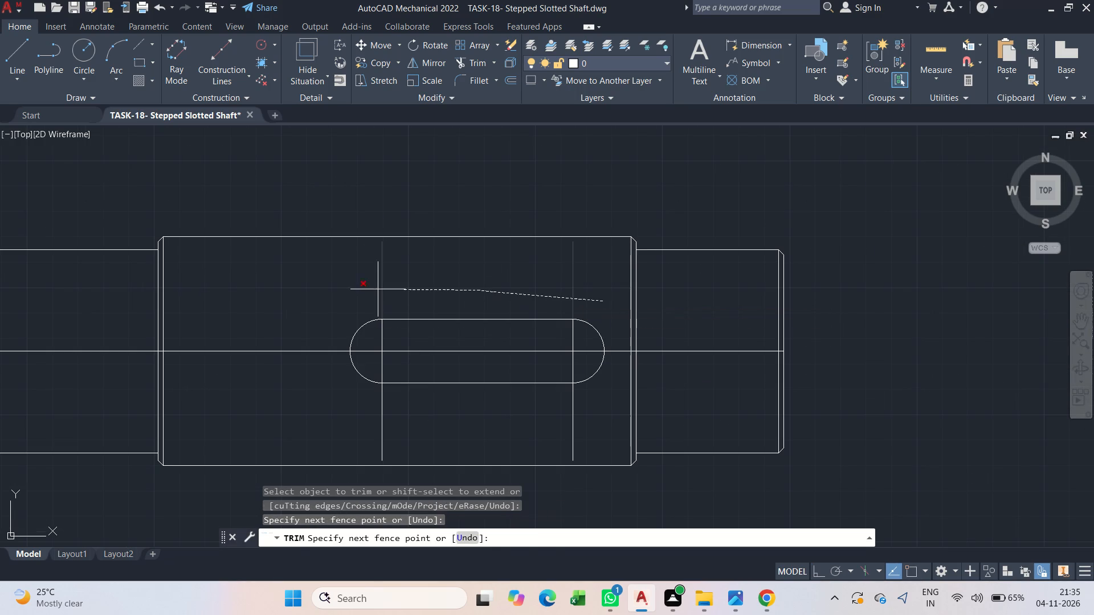
pyautogui.moveTo(357, 289); pyautogui.dragTo(341, 289)
pyautogui.moveTo(593, 421); pyautogui.dragTo(284, 439)
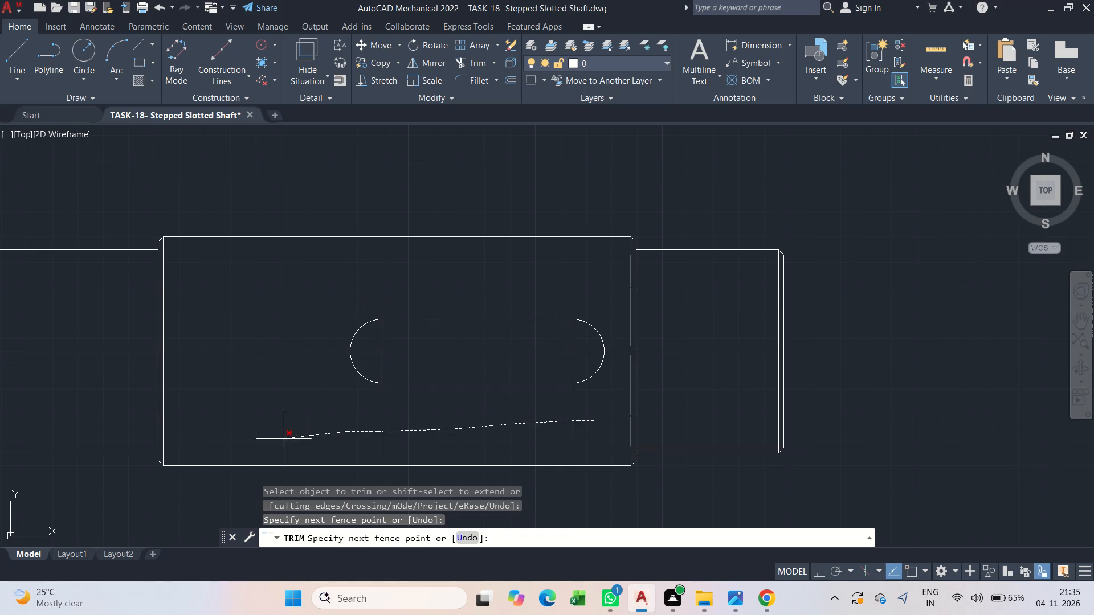
pyautogui.moveTo(284, 439); pyautogui.dragTo(297, 440)
pyautogui.press('Escape')
# Save the drawing with the slot in the largest section completed.
pyautogui.hotkey('ctrl', 's')
pyautogui.hotkey('ctrl', 's')
pyautogui.scroll(-2, 399, 351)
pyautogui.moveTo(402, 350); pyautogui.dragTo(631, 280, button='middle')
pyautogui.press('Escape')
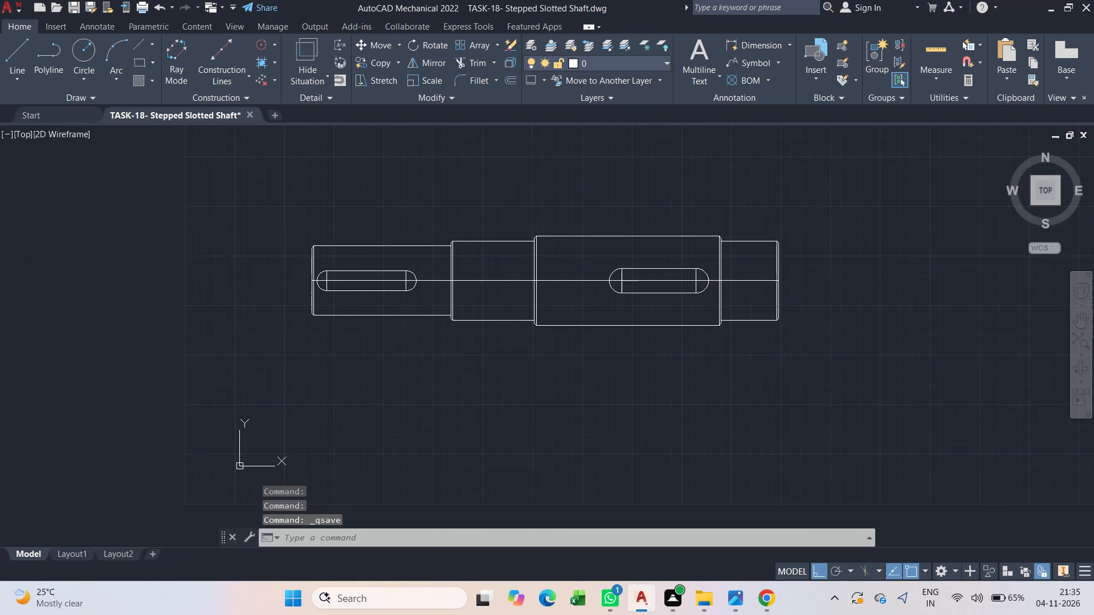
pyautogui.moveTo(623, 300); pyautogui.dragTo(602, 303, button='middle')
pyautogui.press('Escape')
pyautogui.press('Escape')
pyautogui.press('Escape')
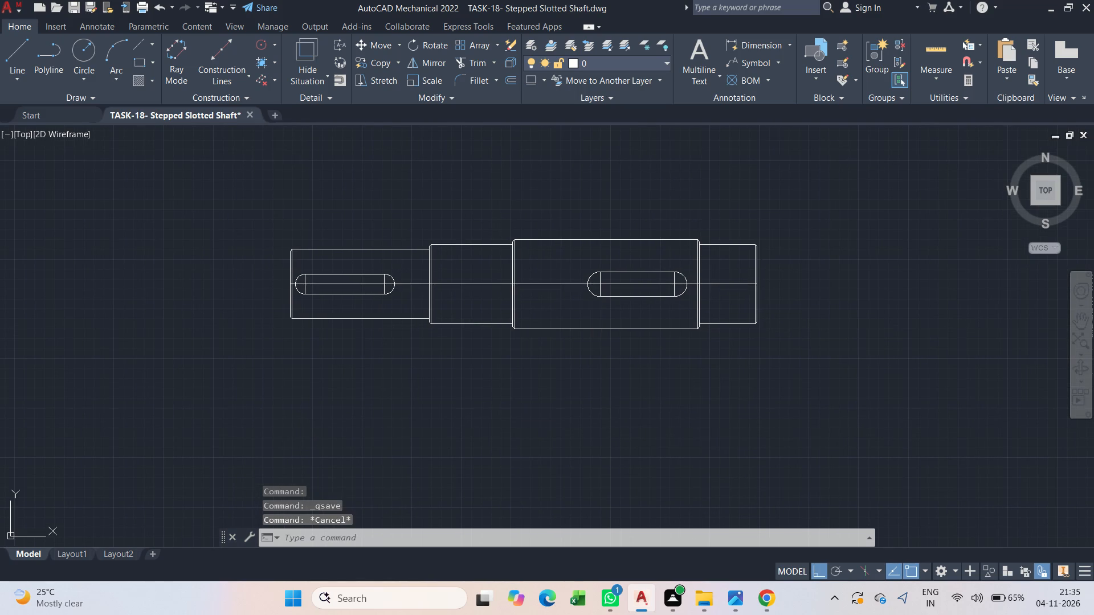
pyautogui.hotkey('ctrl', 's')
pyautogui.press('Escape')
pyautogui.press('Escape')
pyautogui.hotkey('ctrl', 's')
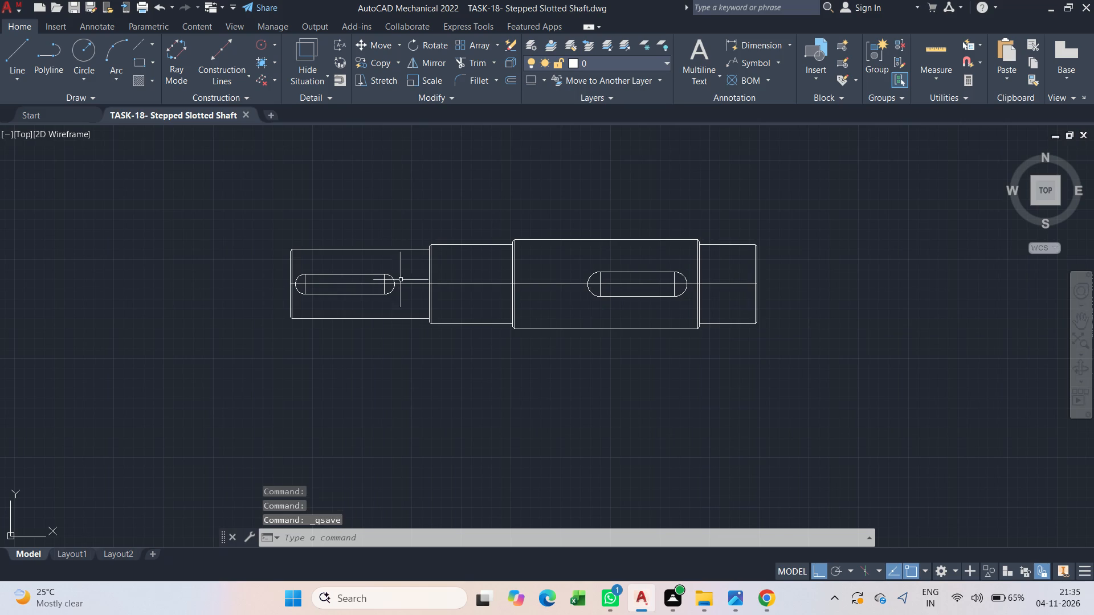
pyautogui.scroll(1, 372, 265)
pyautogui.moveTo(374, 269); pyautogui.dragTo(385, 280, button='middle')
pyautogui.press('Escape')
pyautogui.scroll(1, 385, 280)
pyautogui.press('Escape')
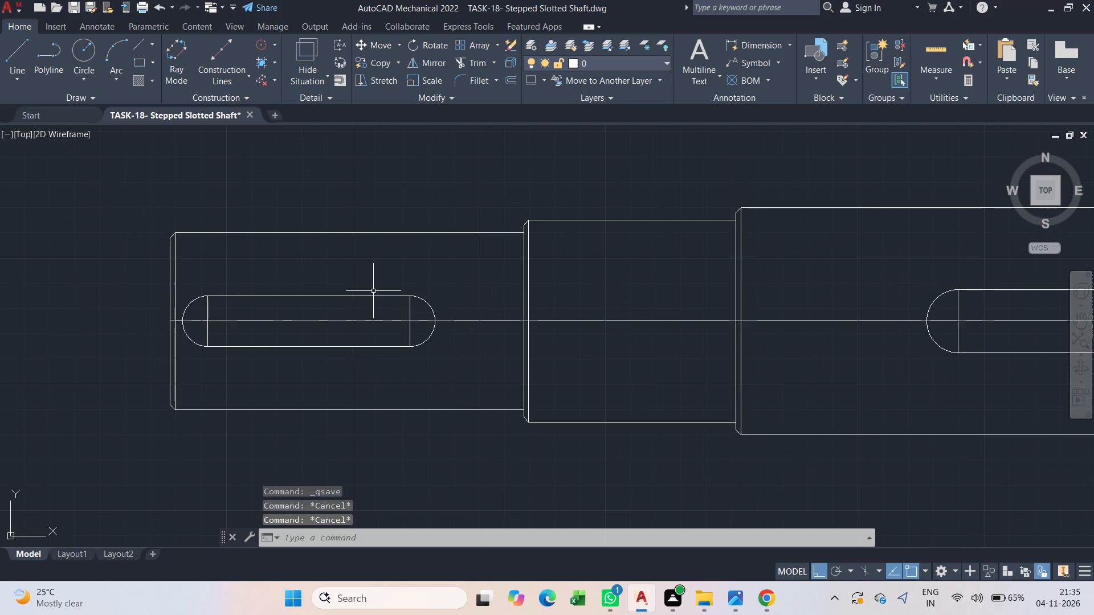
pyautogui.hotkey('ctrl', 's')
pyautogui.press('Escape')
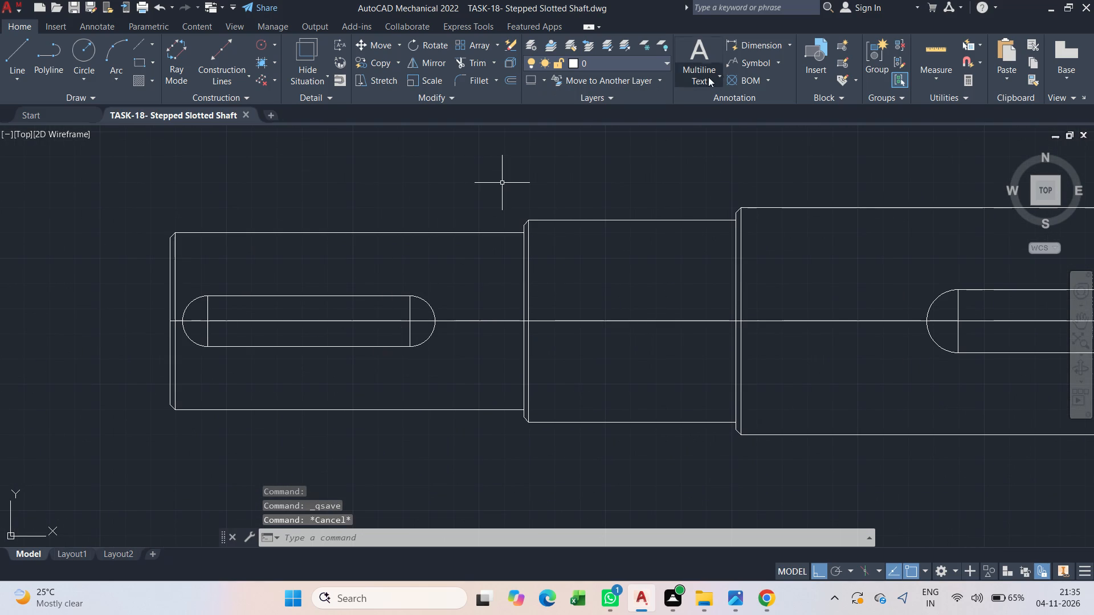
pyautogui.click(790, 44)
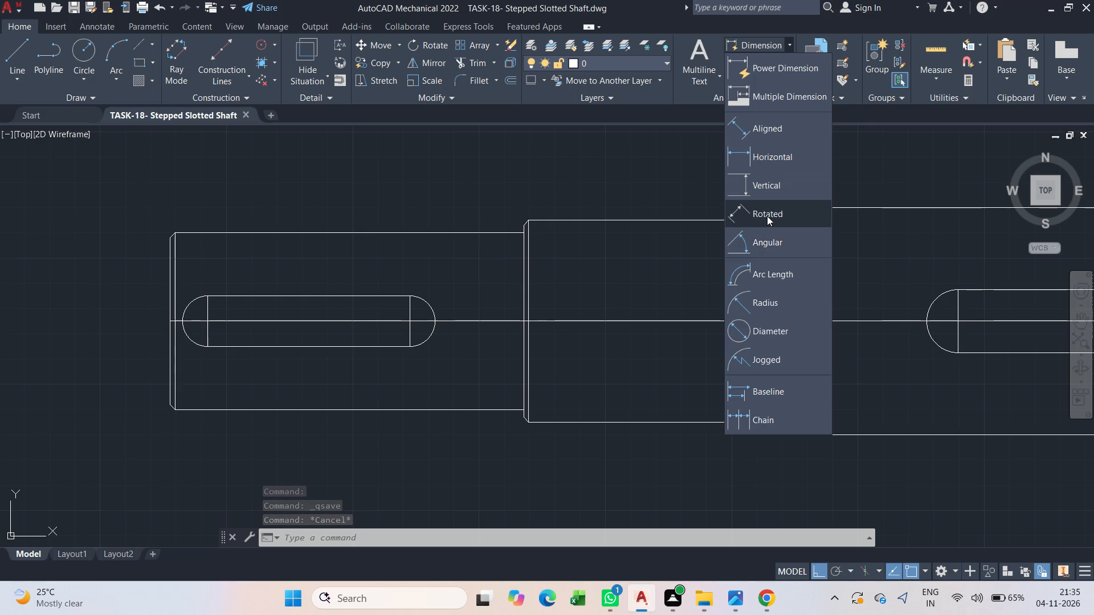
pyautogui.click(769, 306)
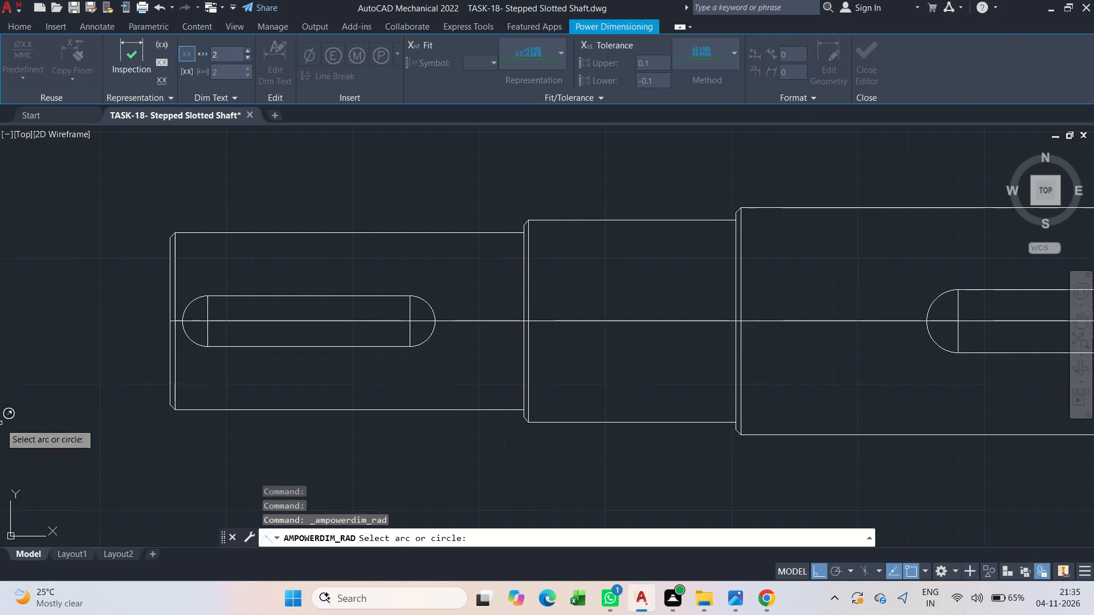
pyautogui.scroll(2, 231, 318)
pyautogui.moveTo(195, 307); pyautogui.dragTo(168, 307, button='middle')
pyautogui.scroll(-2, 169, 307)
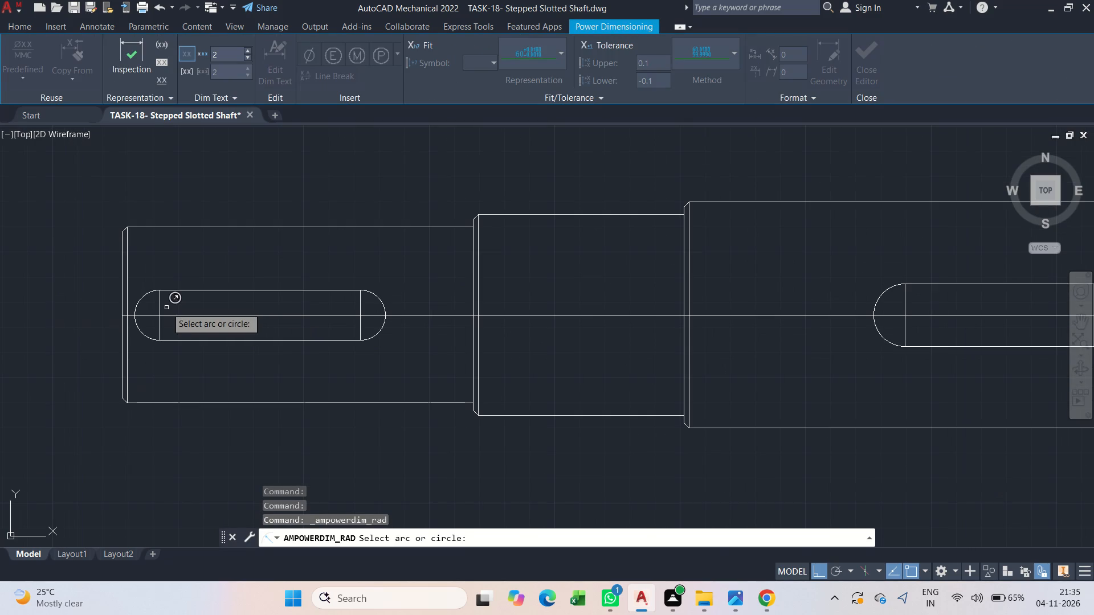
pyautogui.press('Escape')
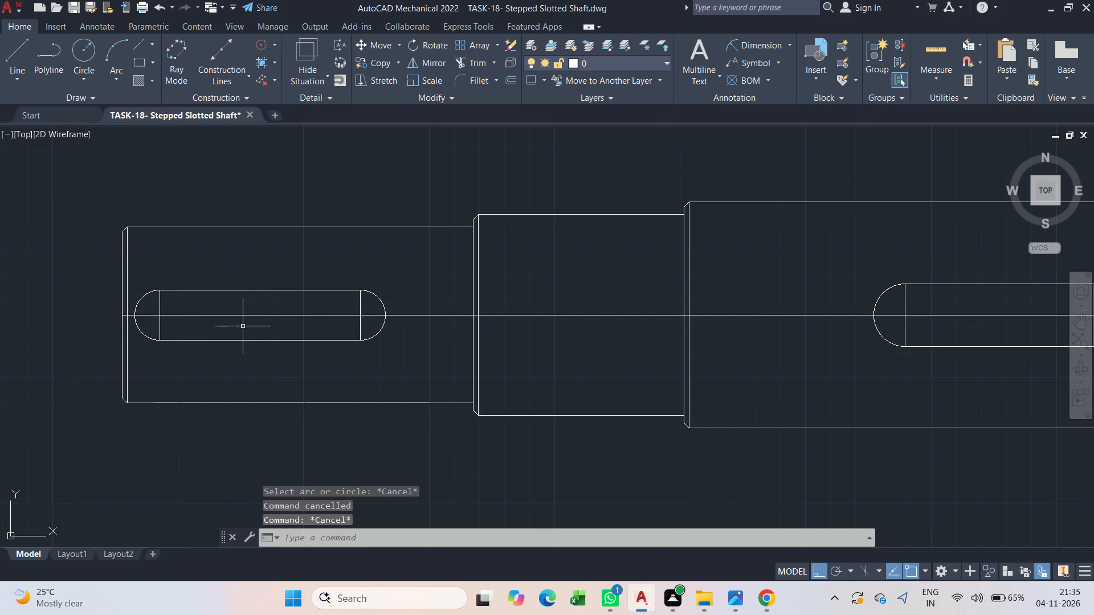
# Stretch the left end of the shaft's centreline horizontally outward past the smallest section's end face.
pyautogui.click(243, 326)
pyautogui.click(227, 311)
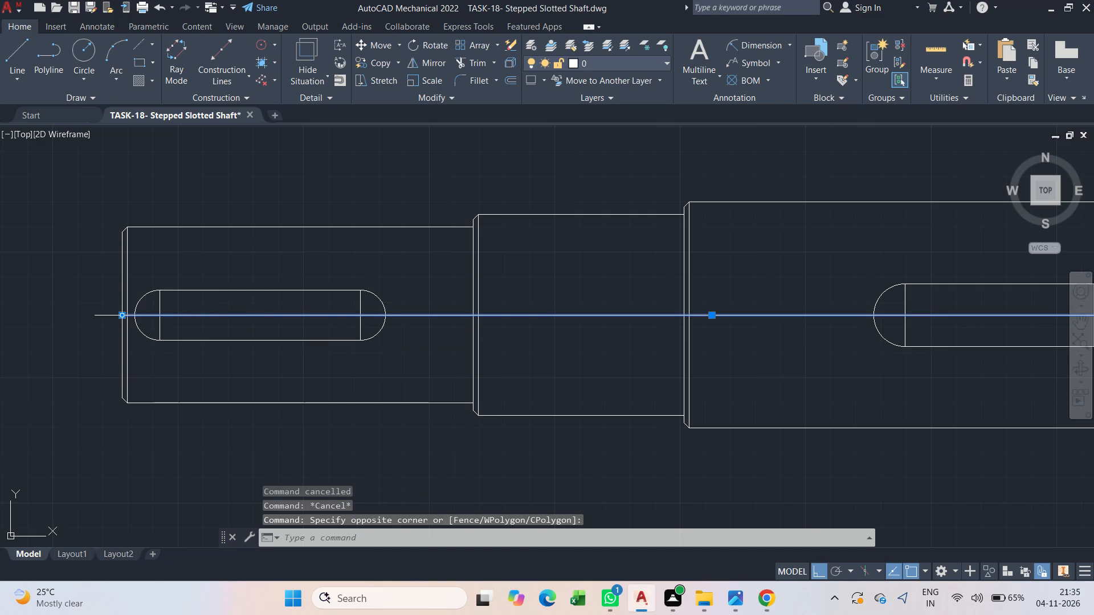
pyautogui.click(124, 318)
pyautogui.click(37, 322)
pyautogui.press('Escape')
# Stretch the right end of the shaft's centreline horizontally outward past the right-hand section's end face.
pyautogui.scroll(-4, 66, 307)
pyautogui.scroll(4, 328, 311)
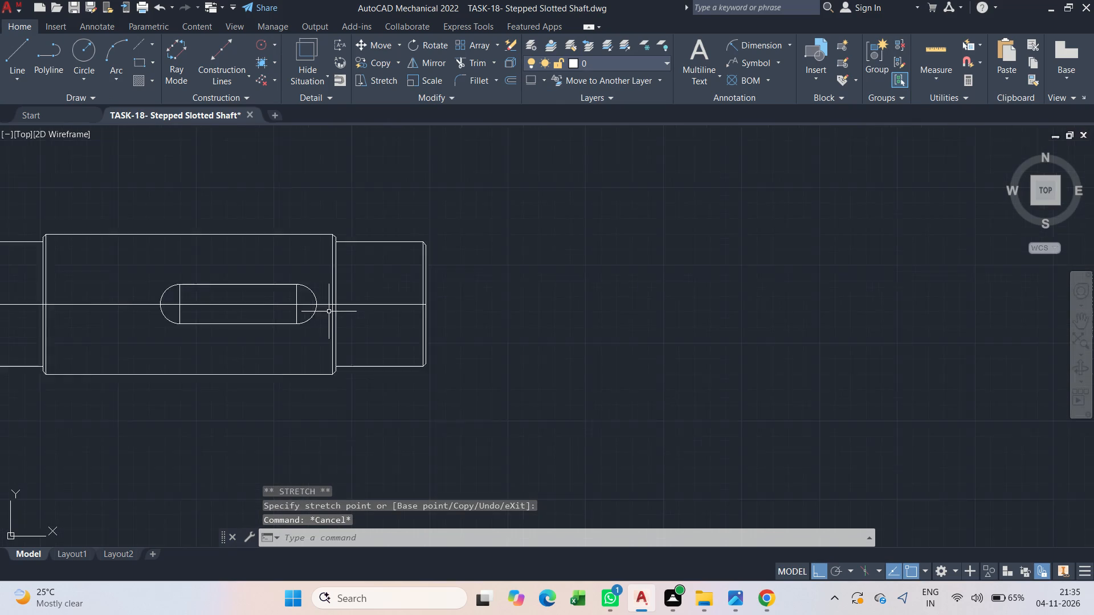
pyautogui.moveTo(393, 331); pyautogui.dragTo(393, 319)
pyautogui.moveTo(384, 289); pyautogui.dragTo(391, 302)
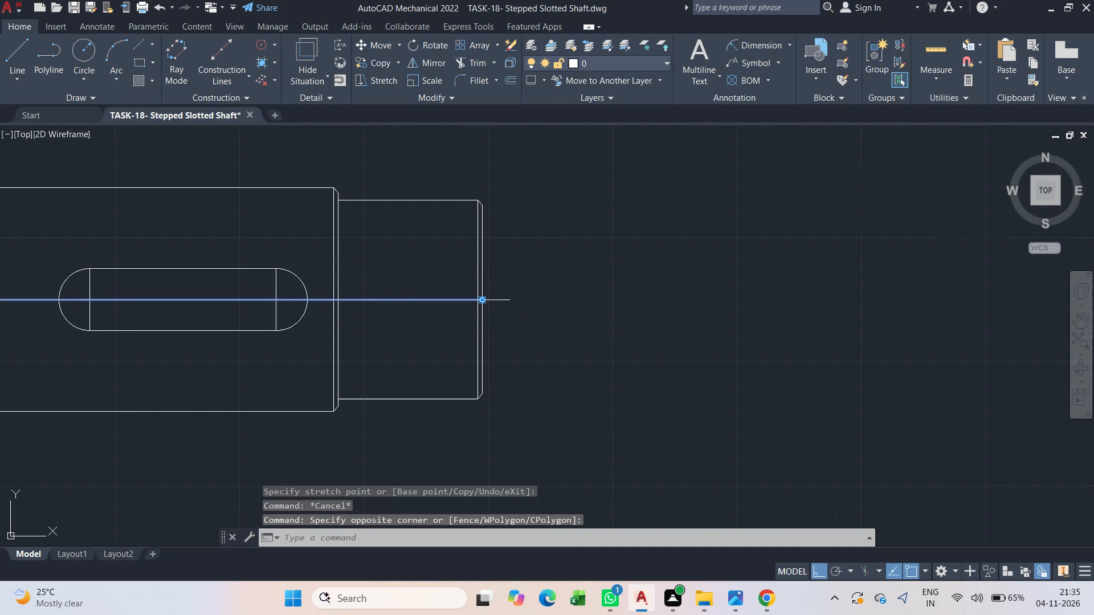
pyautogui.click(479, 302)
pyautogui.click(614, 302)
pyautogui.press('Escape')
# Change the shaft centreline's linetype to the long-short dashed AM_ISO centre linetype in its properties.
pyautogui.scroll(-3, 469, 313)
pyautogui.scroll(2, 529, 338)
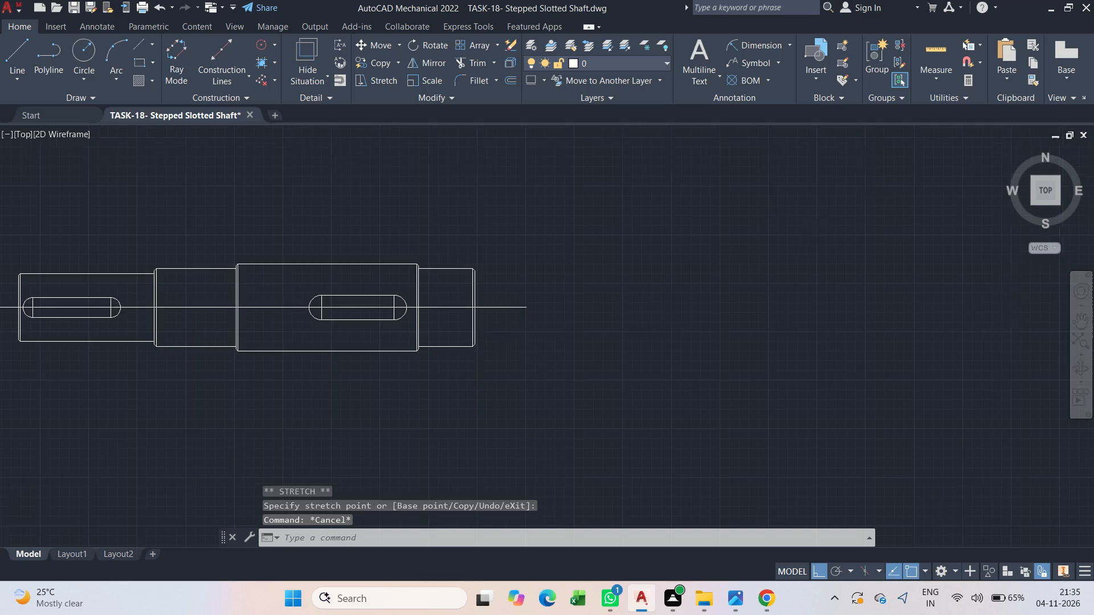
pyautogui.moveTo(529, 337); pyautogui.dragTo(472, 279)
pyautogui.click(446, 227)
pyautogui.rightClick(511, 233)
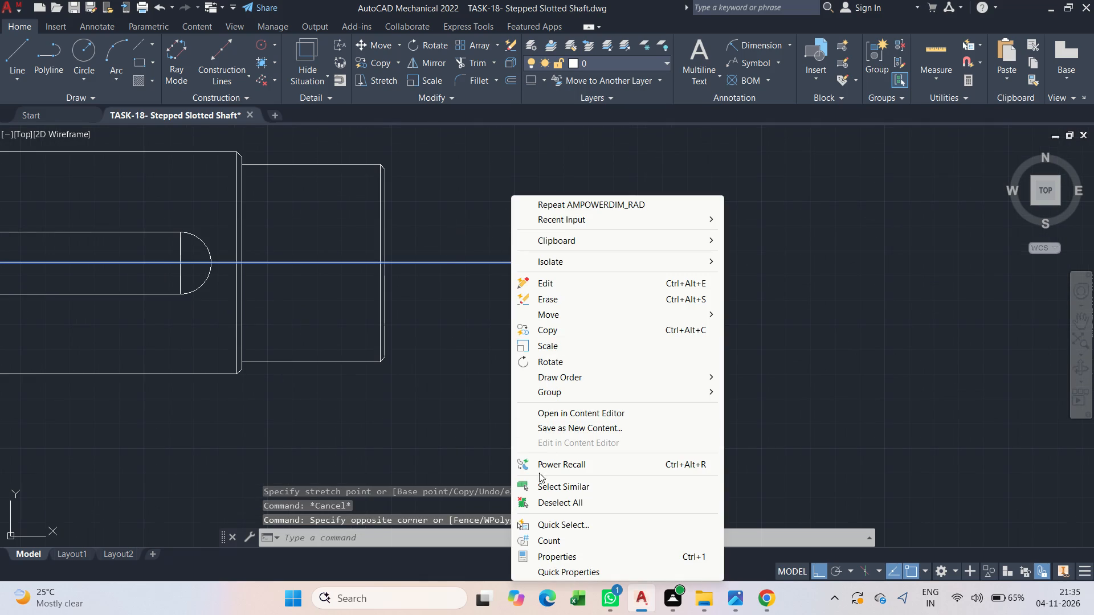
pyautogui.click(550, 556)
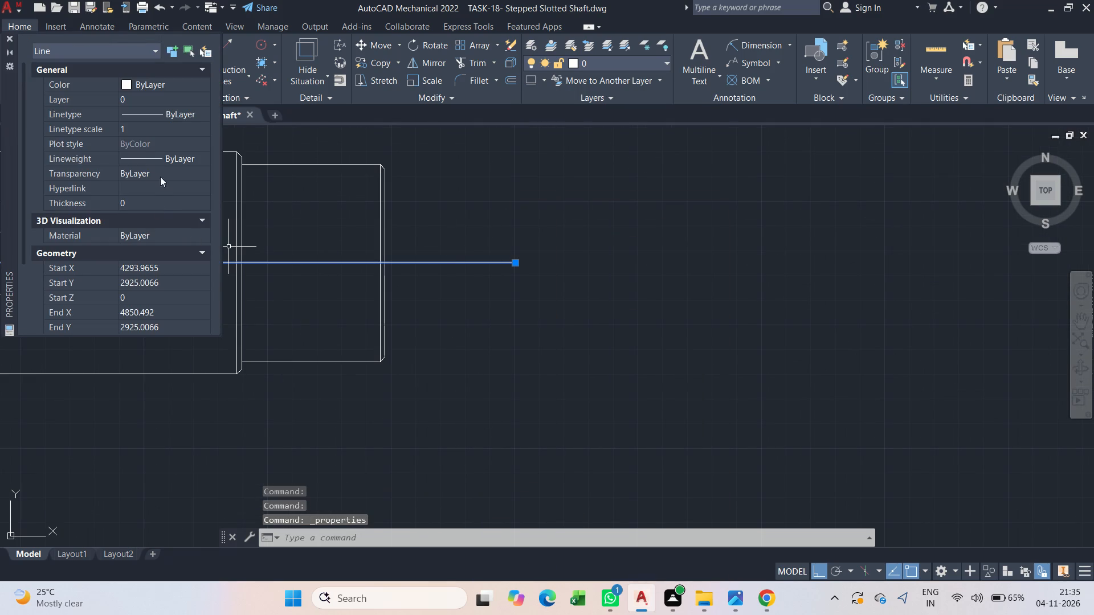
pyautogui.doubleClick(181, 120)
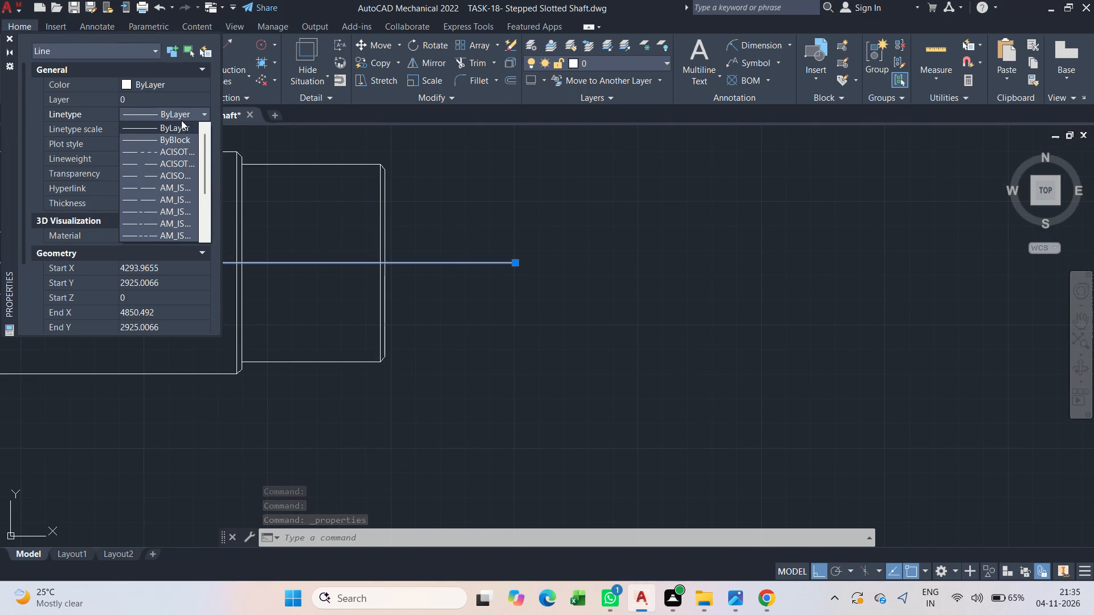
pyautogui.scroll(-1, 181, 120)
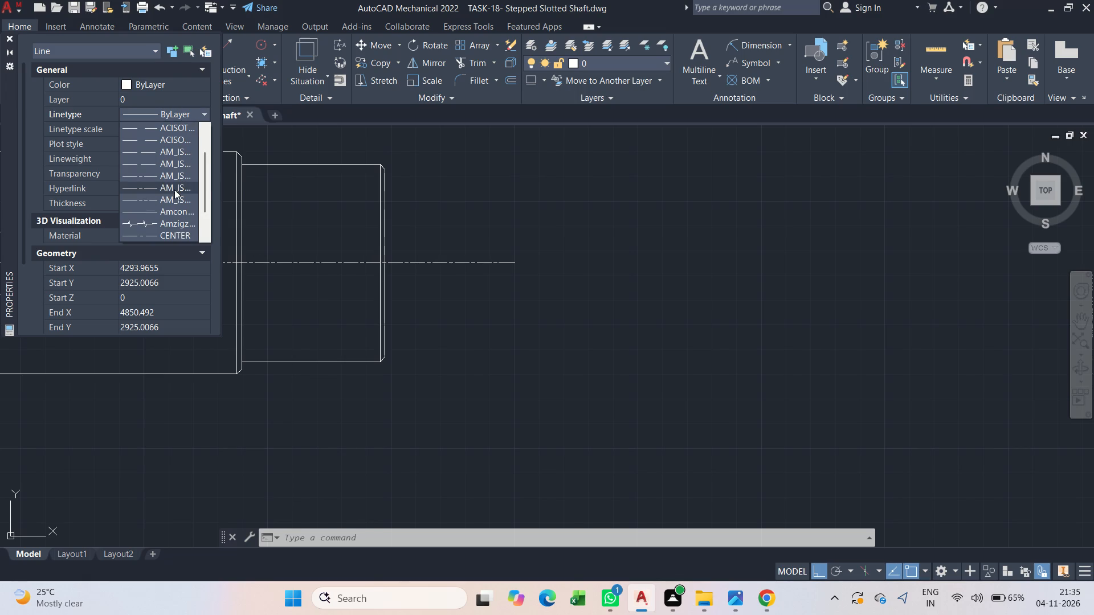
pyautogui.click(170, 190)
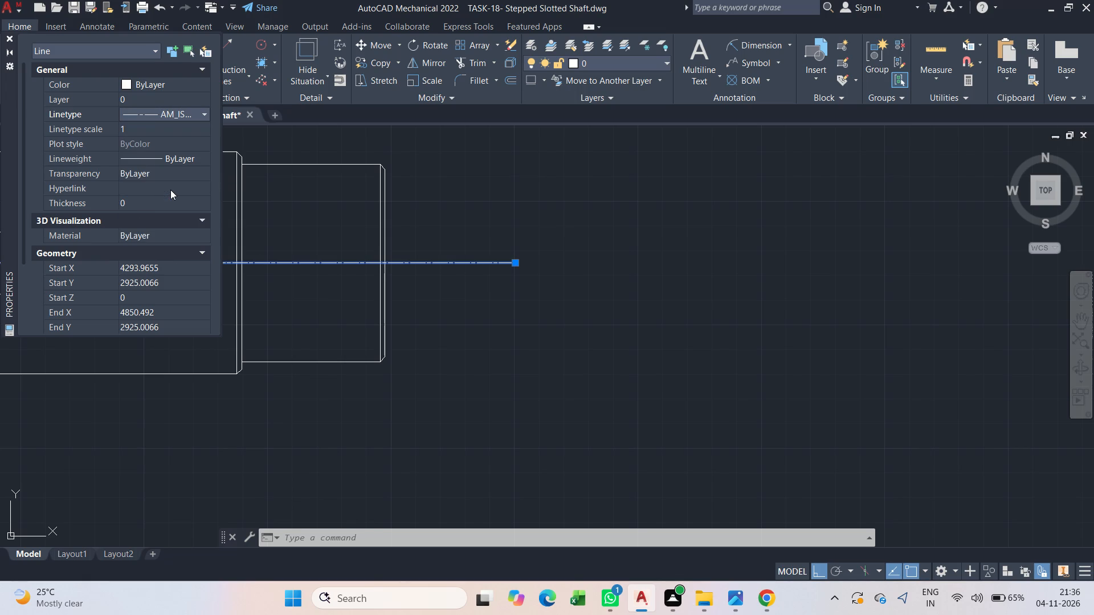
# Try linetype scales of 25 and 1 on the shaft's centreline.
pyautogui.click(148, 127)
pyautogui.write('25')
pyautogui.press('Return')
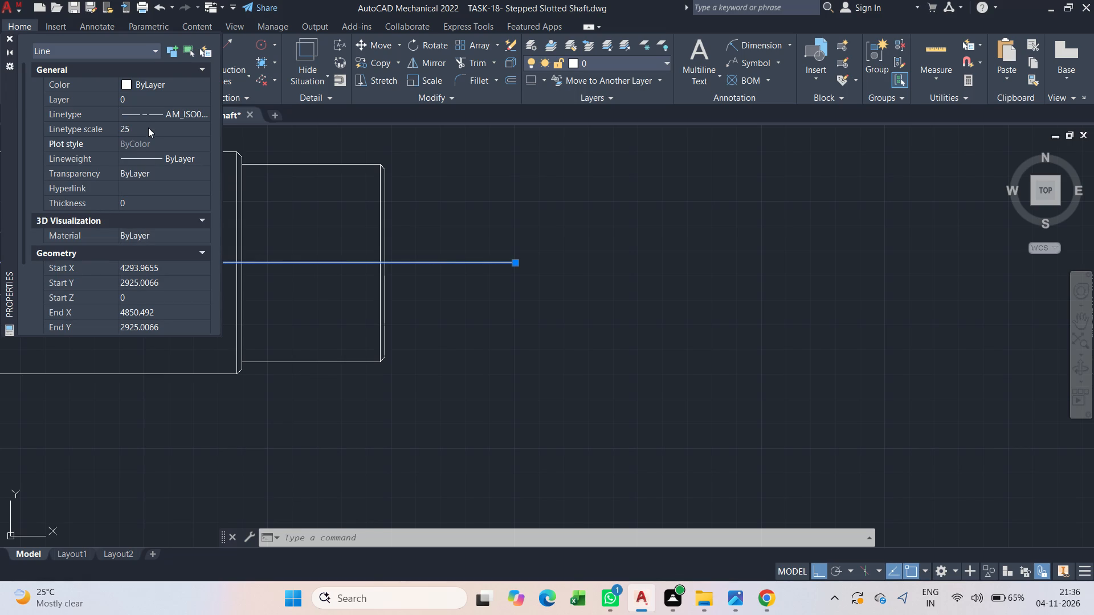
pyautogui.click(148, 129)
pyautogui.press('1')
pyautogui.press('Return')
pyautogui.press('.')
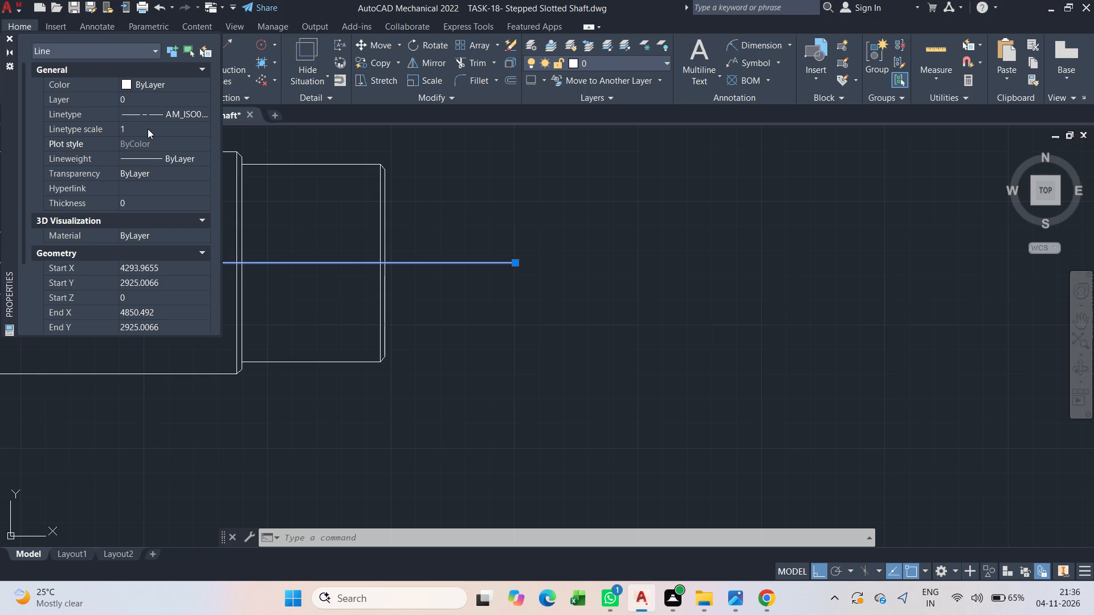
# Set the shaft centreline's linetype scale to 2 and close its properties.
pyautogui.click(148, 129)
pyautogui.press('2')
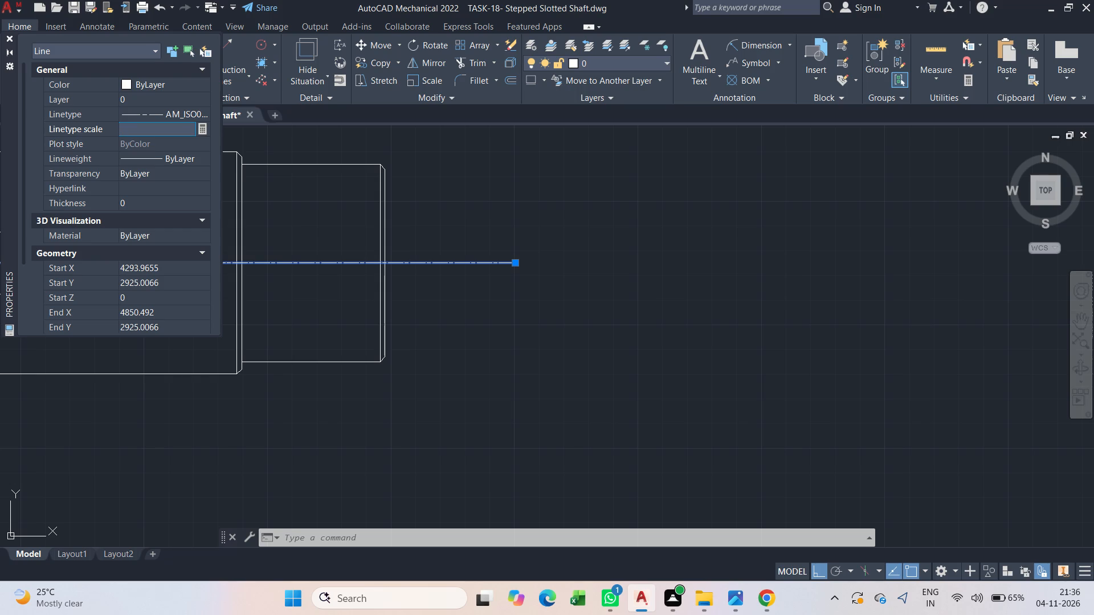
pyautogui.press('Return')
pyautogui.press('Escape')
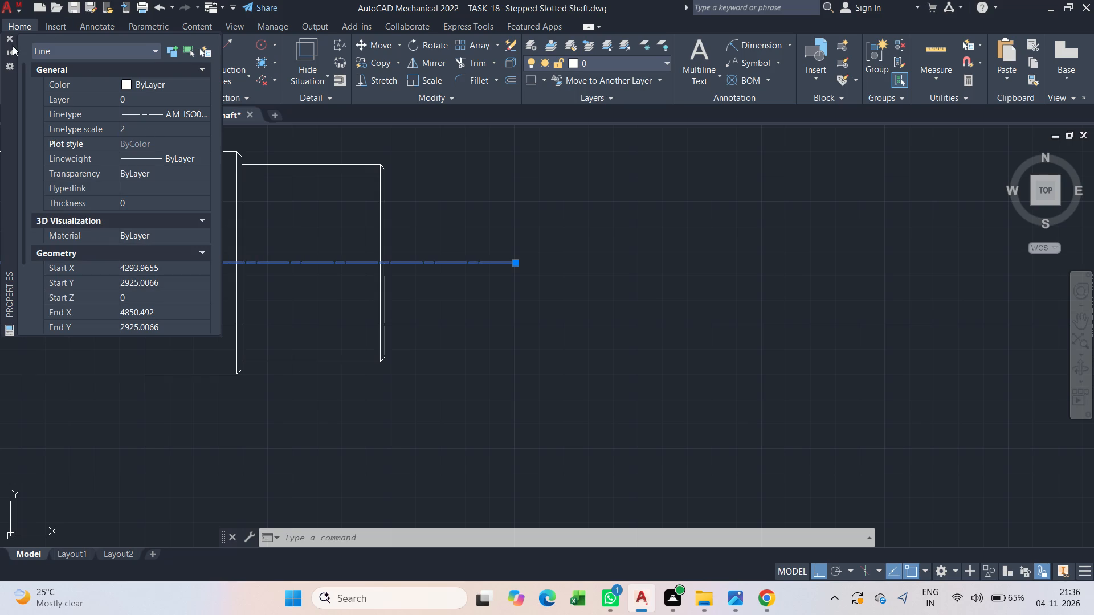
pyautogui.click(10, 39)
pyautogui.scroll(-3, 318, 280)
pyautogui.press('Escape')
pyautogui.moveTo(298, 280); pyautogui.dragTo(410, 302, button='middle')
pyautogui.press('Escape')
pyautogui.scroll(2, 323, 309)
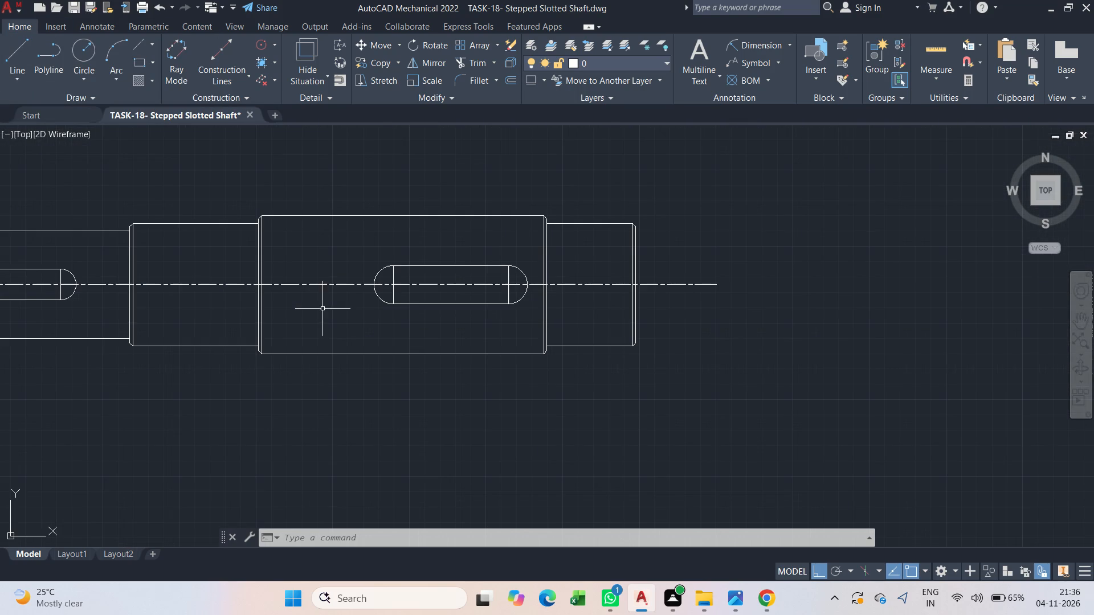
# Save the drawing with the extended, restyled centreline.
pyautogui.hotkey('ctrl', 's')
pyautogui.hotkey('ctrl', 's')
# Add a radius dimension to the left end arc of the largest section's slot, placing its text above and left of the slot.
pyautogui.scroll(-2, 323, 309)
pyautogui.press('Escape')
pyautogui.scroll(2, 346, 325)
pyautogui.press('Escape')
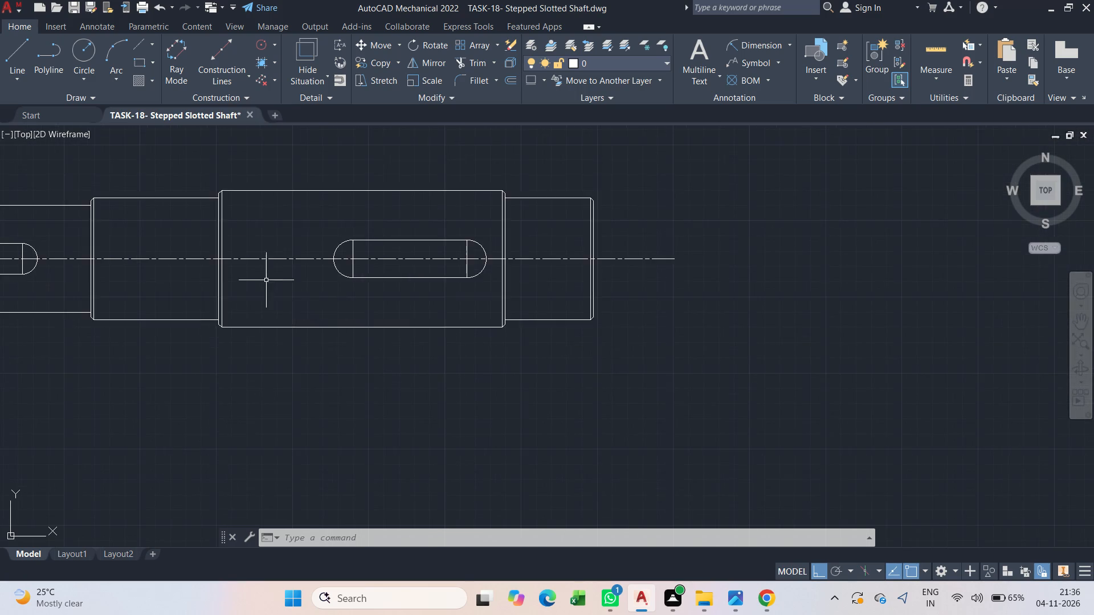
pyautogui.scroll(-1, 260, 273)
pyautogui.press('Escape')
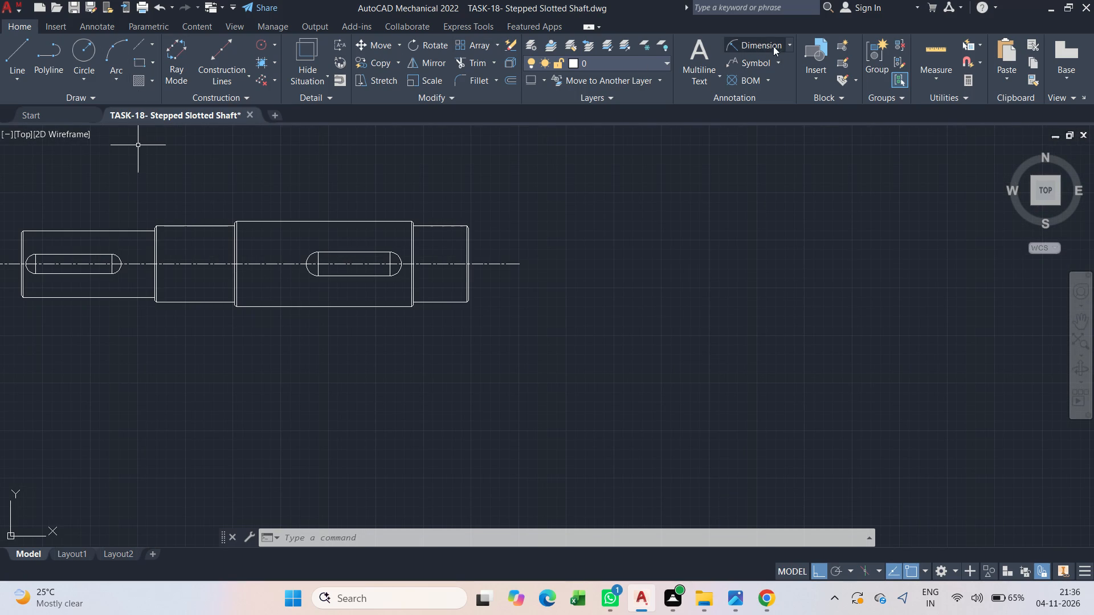
pyautogui.click(788, 43)
pyautogui.press('Escape')
pyautogui.click(737, 50)
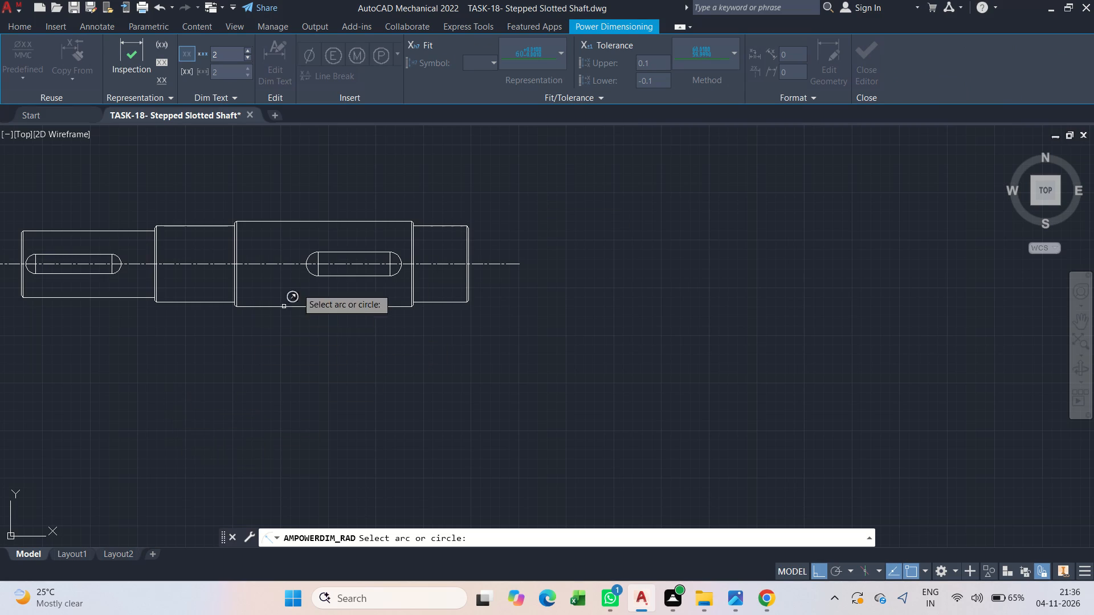
pyautogui.scroll(3, 323, 243)
pyautogui.click(268, 288)
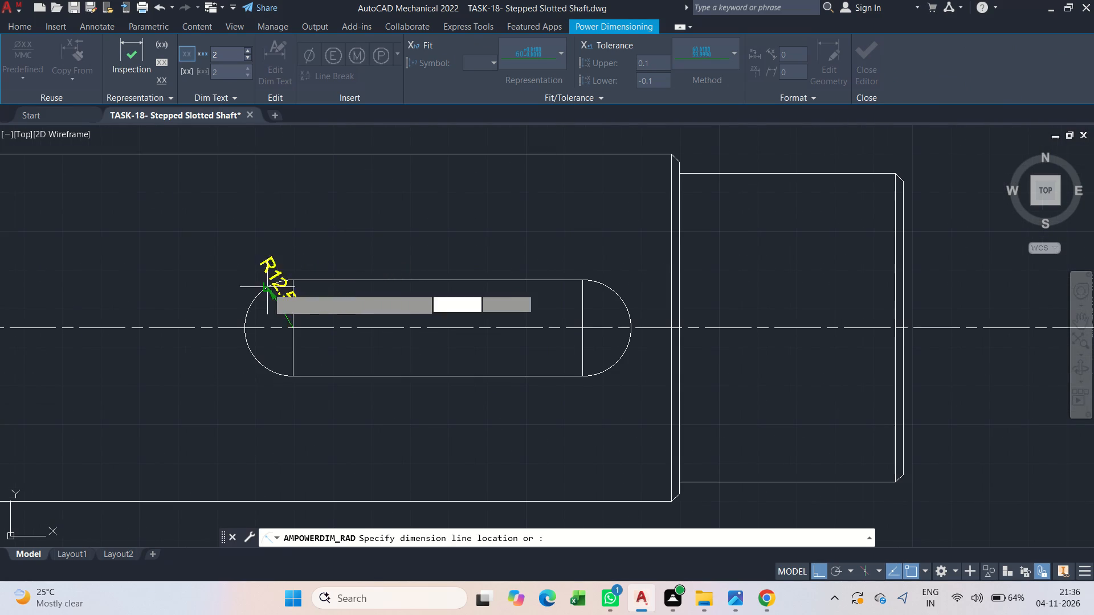
pyautogui.click(154, 220)
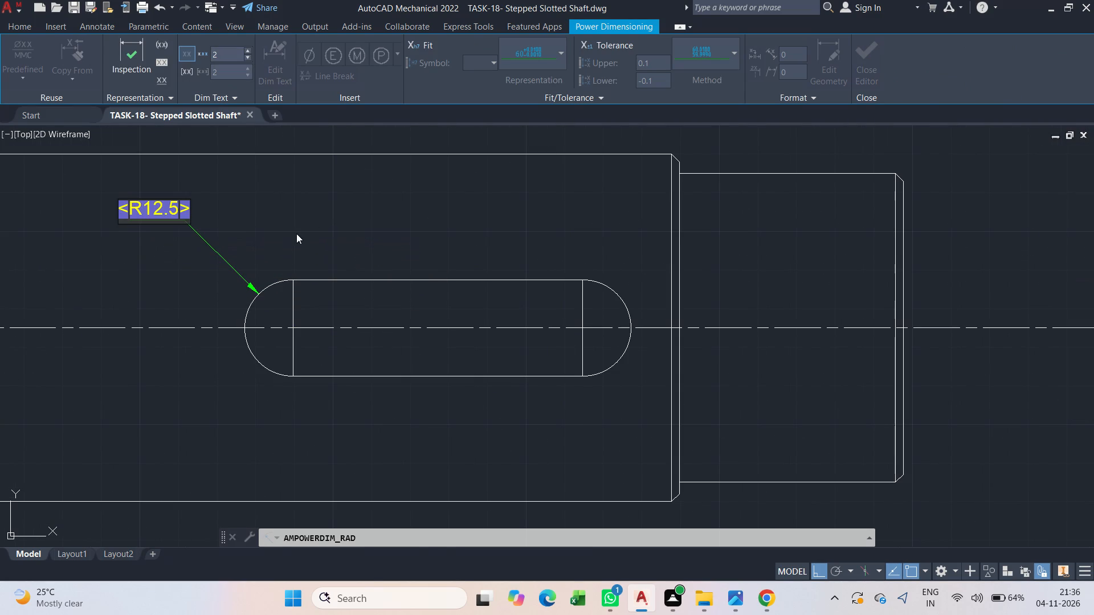
pyautogui.click(275, 244)
pyautogui.scroll(-2, 275, 285)
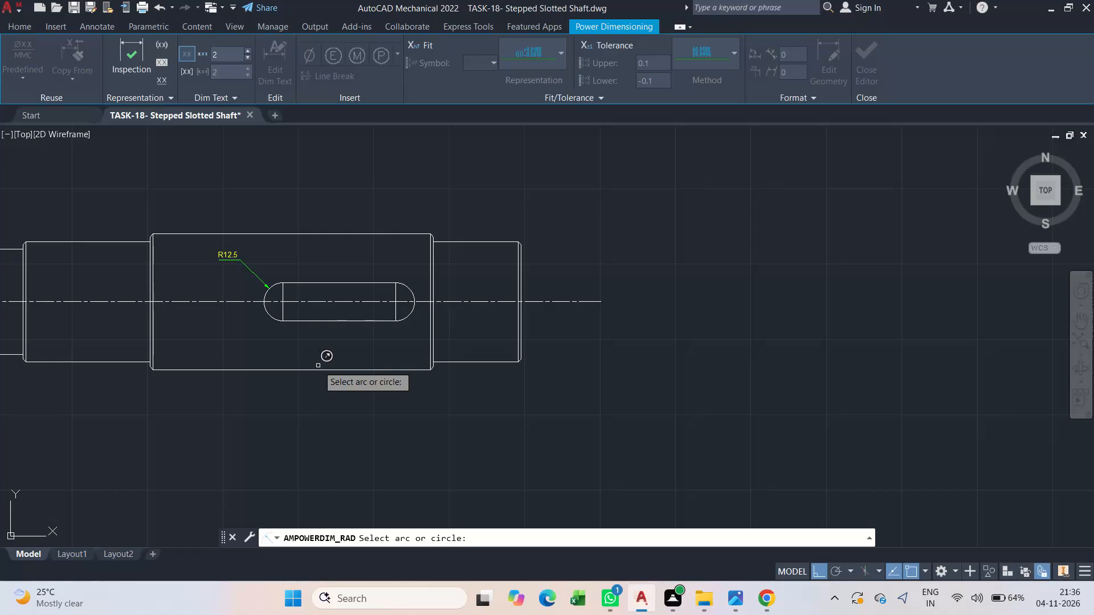
pyautogui.press('Escape')
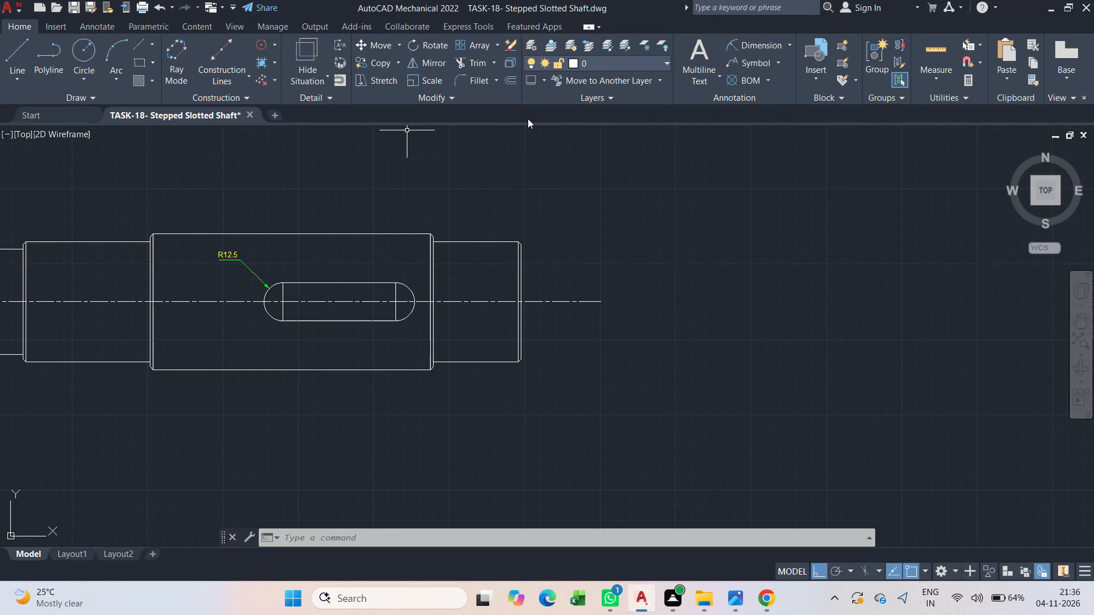
# Add a radius dimension to the right end arc of the smallest section's slot, placing its text just above and right of the arc.
pyautogui.click(737, 43)
pyautogui.moveTo(132, 321); pyautogui.dragTo(636, 323, button='middle')
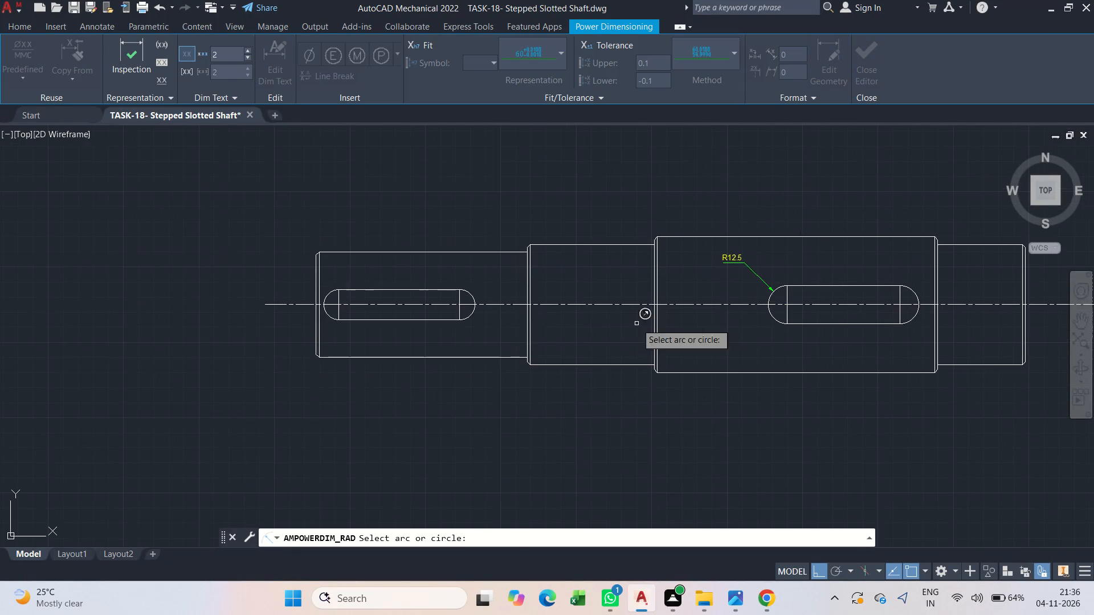
pyautogui.scroll(2, 446, 324)
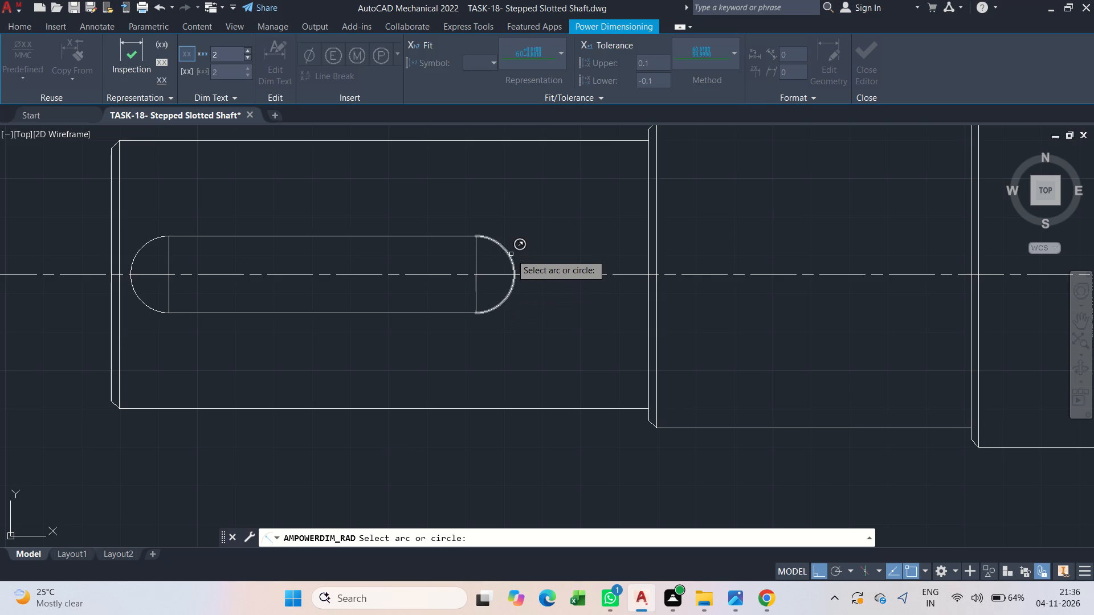
pyautogui.click(510, 253)
pyautogui.click(537, 217)
pyautogui.click(541, 363)
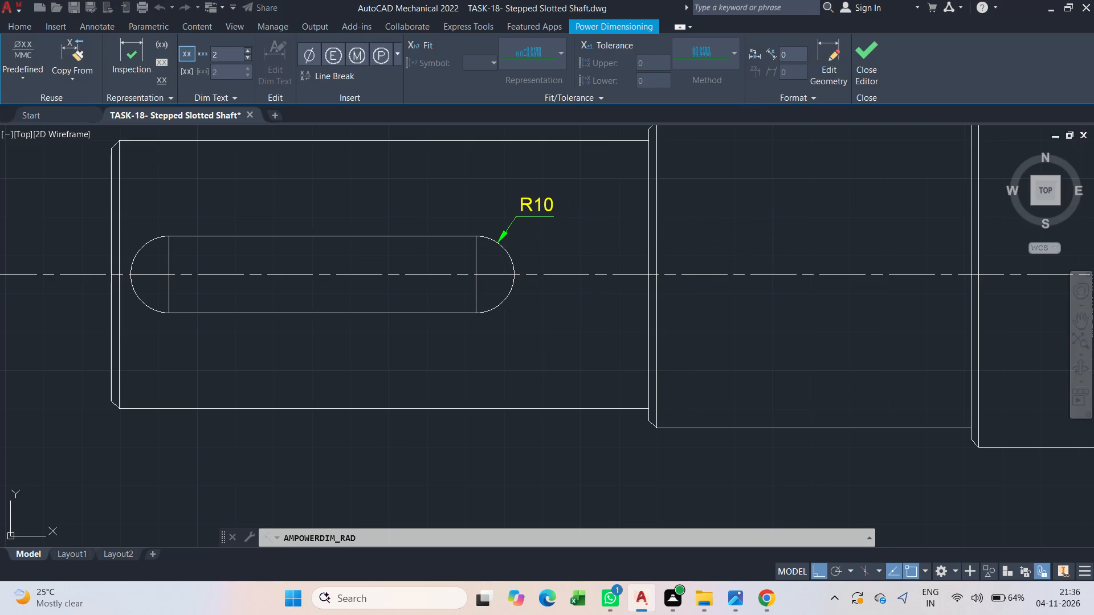
pyautogui.moveTo(520, 329); pyautogui.dragTo(86, 377, button='middle')
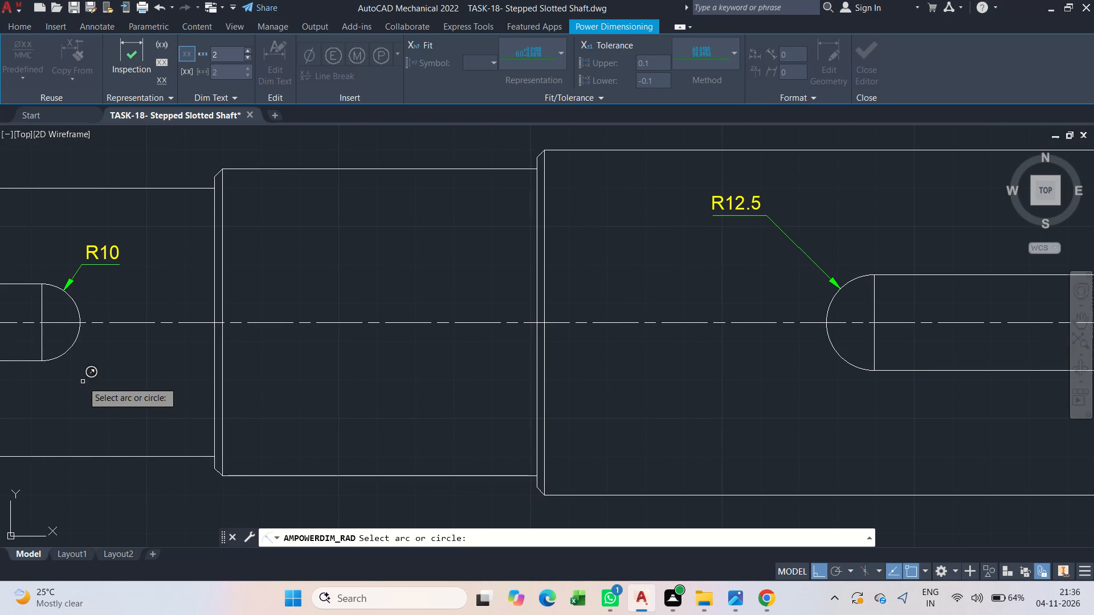
pyautogui.press('Escape')
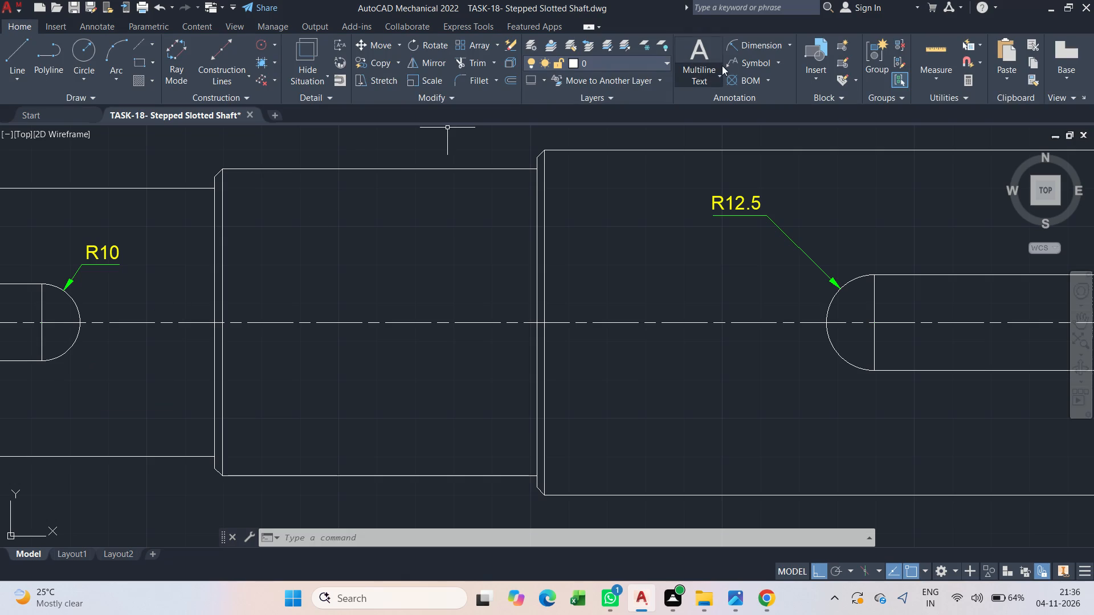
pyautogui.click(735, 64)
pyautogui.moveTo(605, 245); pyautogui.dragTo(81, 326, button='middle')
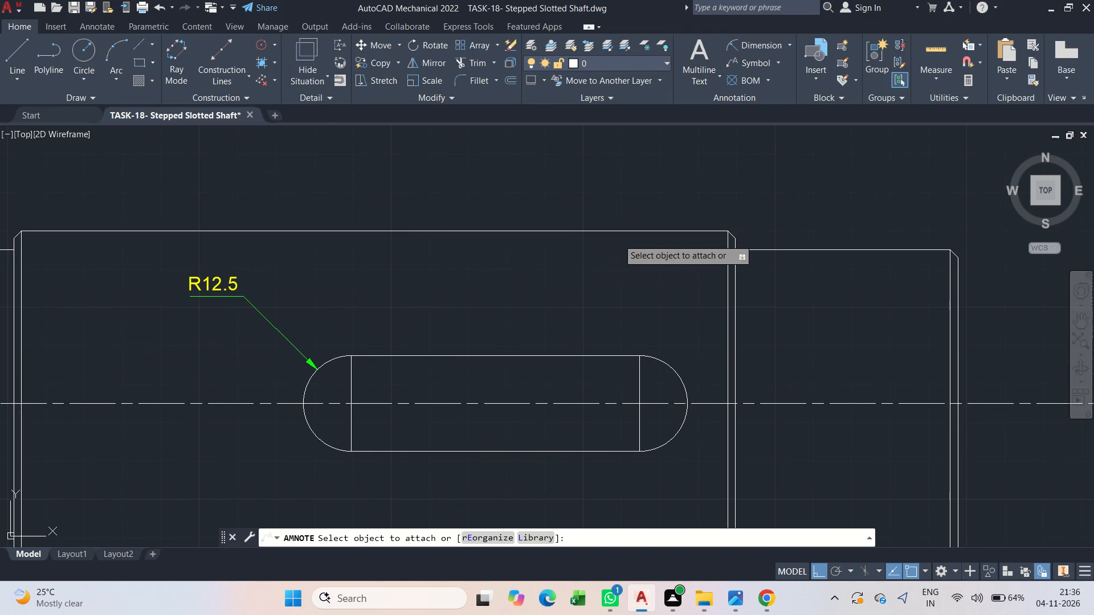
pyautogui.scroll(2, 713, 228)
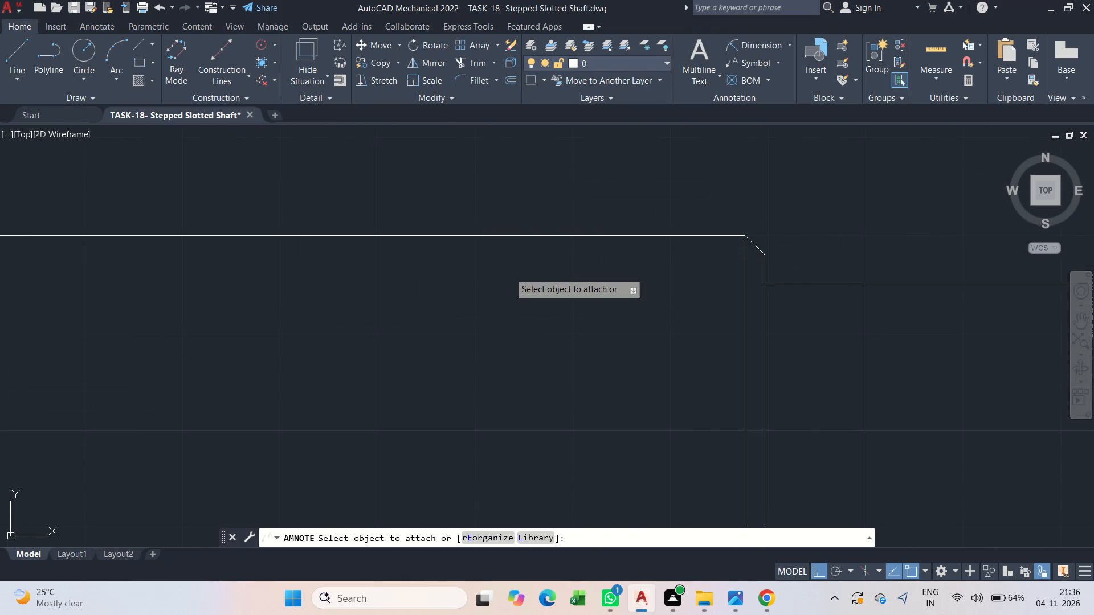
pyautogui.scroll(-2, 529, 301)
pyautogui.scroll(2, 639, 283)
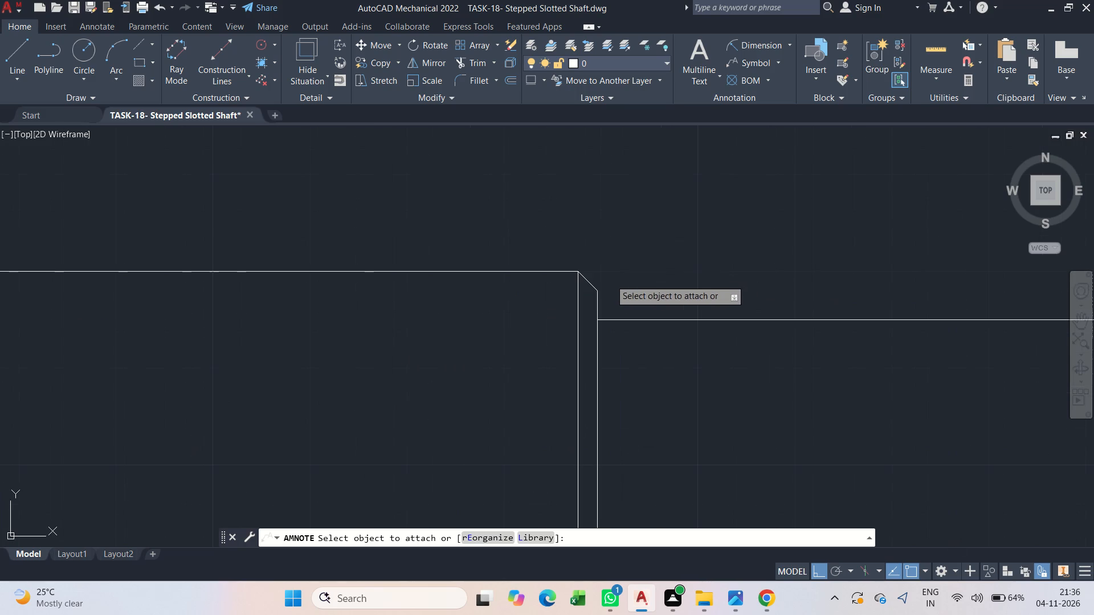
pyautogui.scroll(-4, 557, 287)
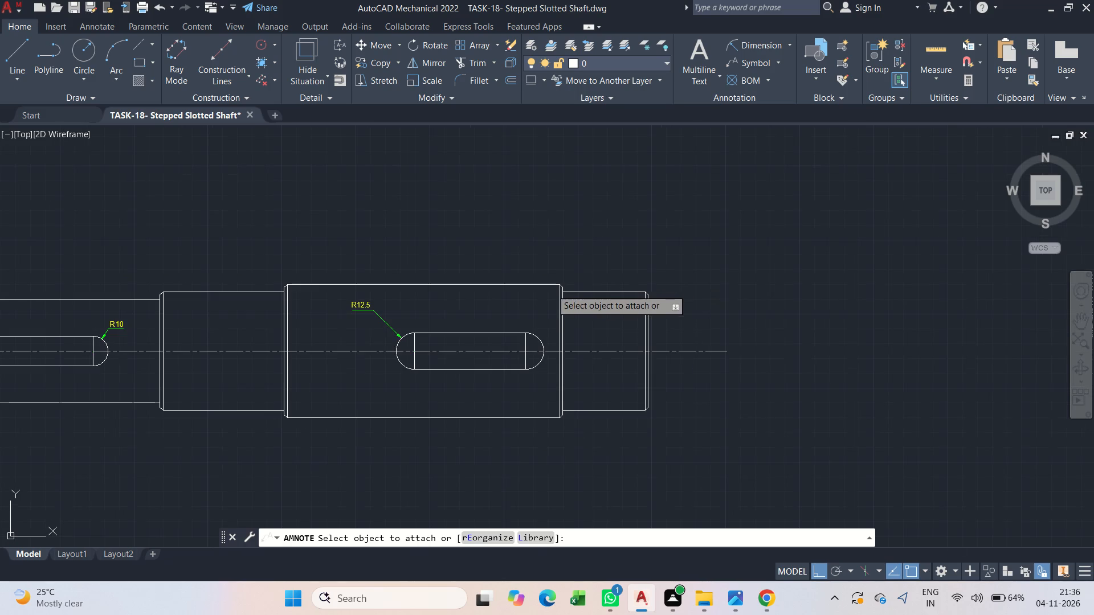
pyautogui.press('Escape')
# Draw helper lines from the top of the second section's upper-left chamfer: 2 mm straight down, followed by a horizontal run left past the chamfer.
pyautogui.scroll(-2, 594, 271)
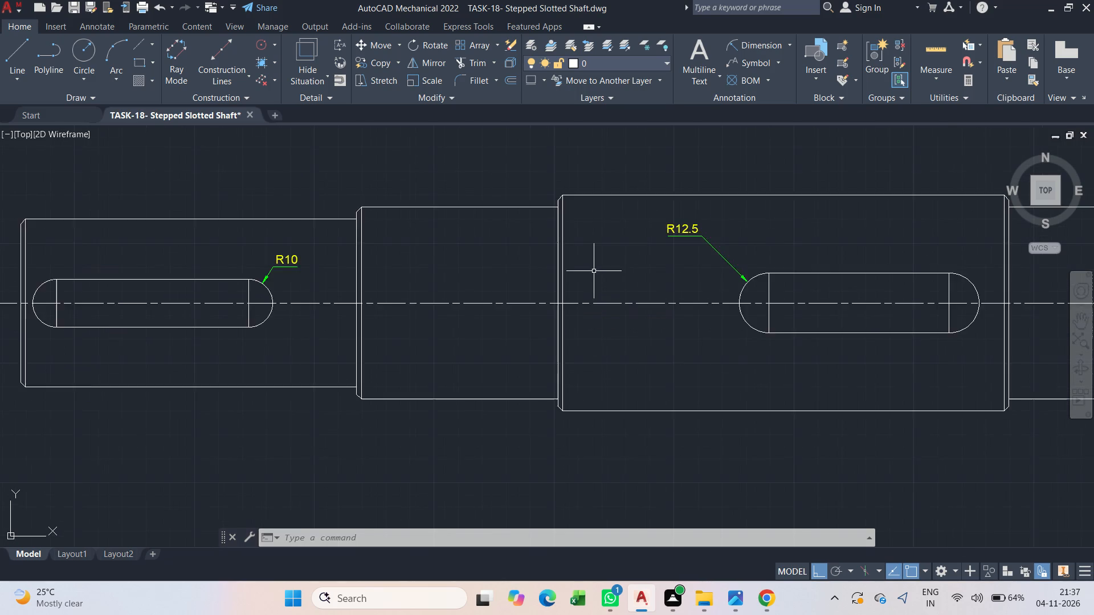
pyautogui.moveTo(594, 271); pyautogui.dragTo(584, 285, button='middle')
pyautogui.scroll(6, 439, 259)
pyautogui.moveTo(350, 247); pyautogui.dragTo(345, 249, button='middle')
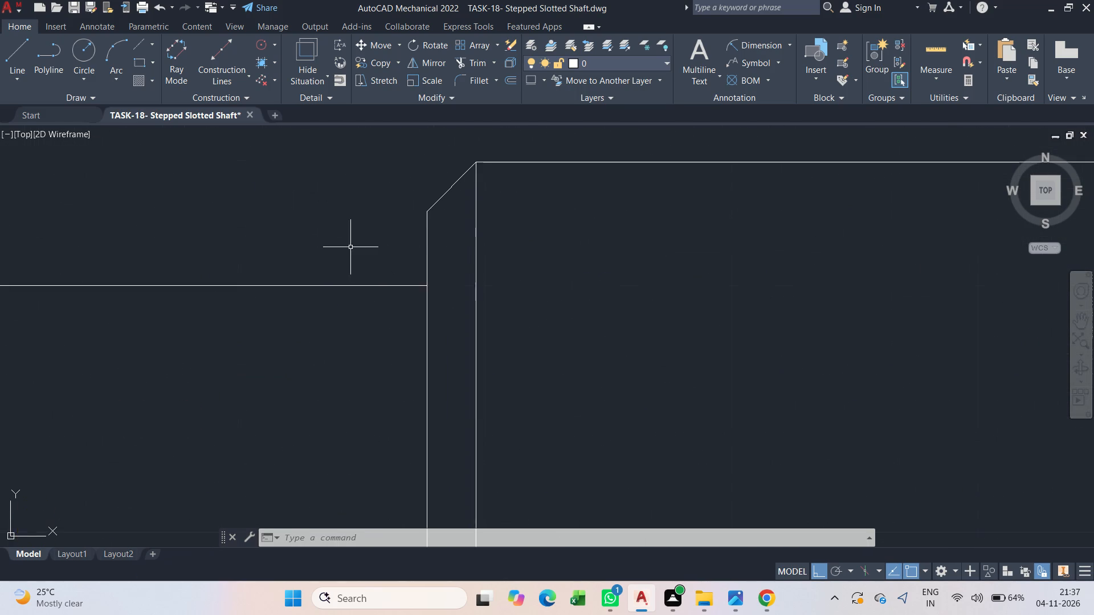
pyautogui.moveTo(345, 249); pyautogui.dragTo(246, 261, button='middle')
pyautogui.press('l')
pyautogui.press('space')
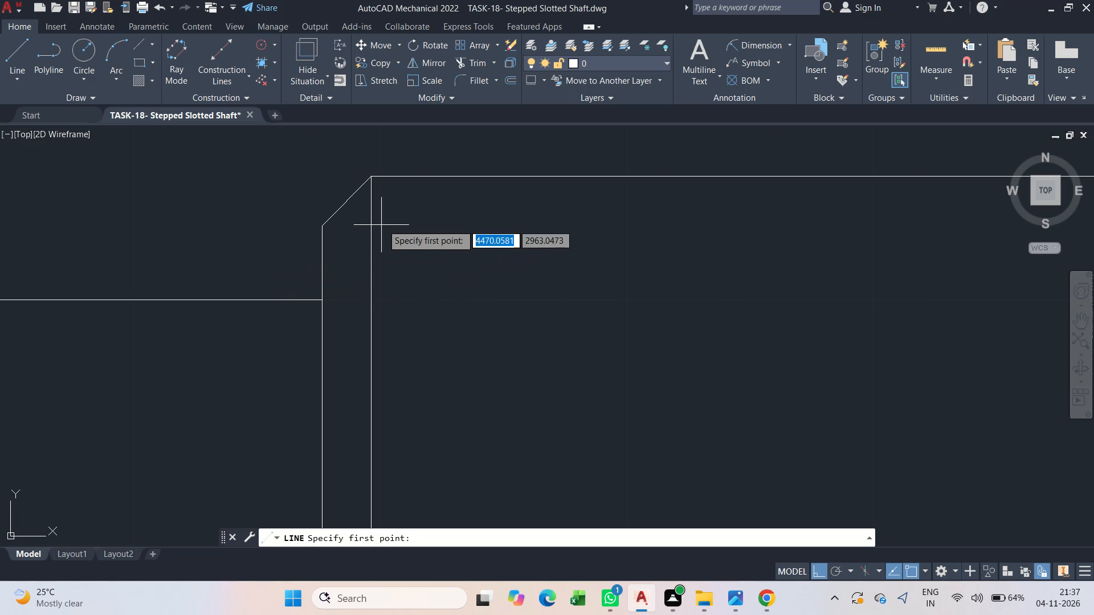
pyautogui.click(371, 178)
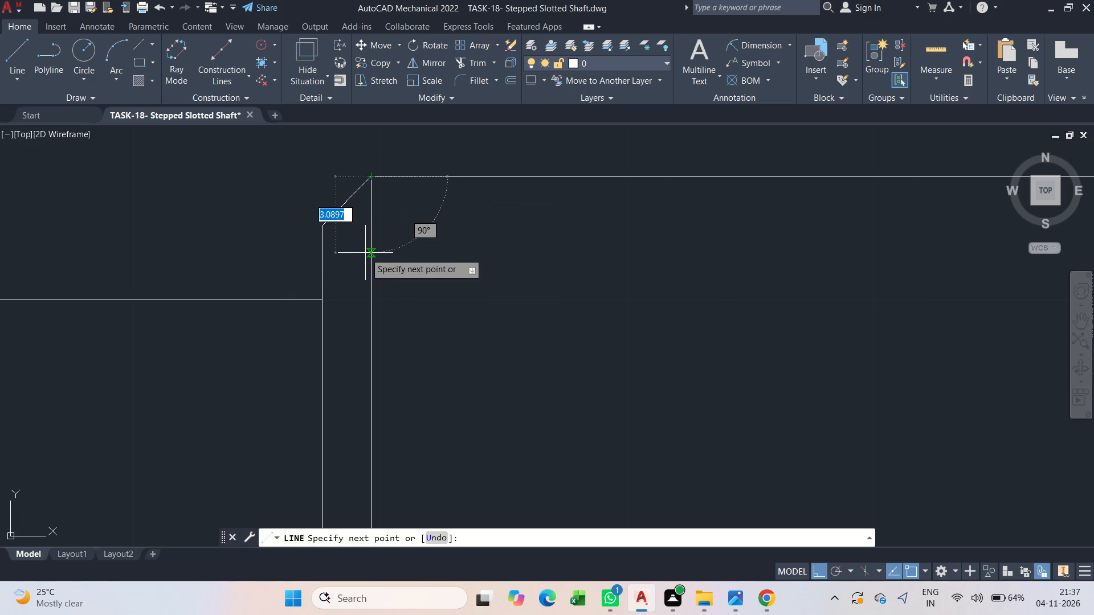
pyautogui.press('2')
pyautogui.press('Return')
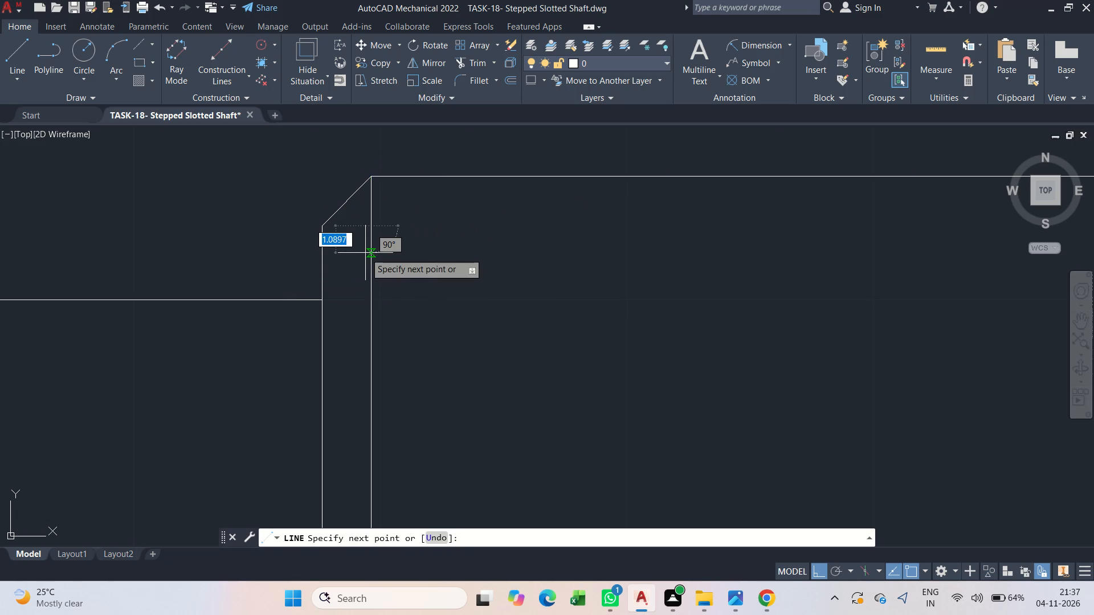
pyautogui.click(248, 257)
pyautogui.press('Escape')
pyautogui.scroll(1, 403, 232)
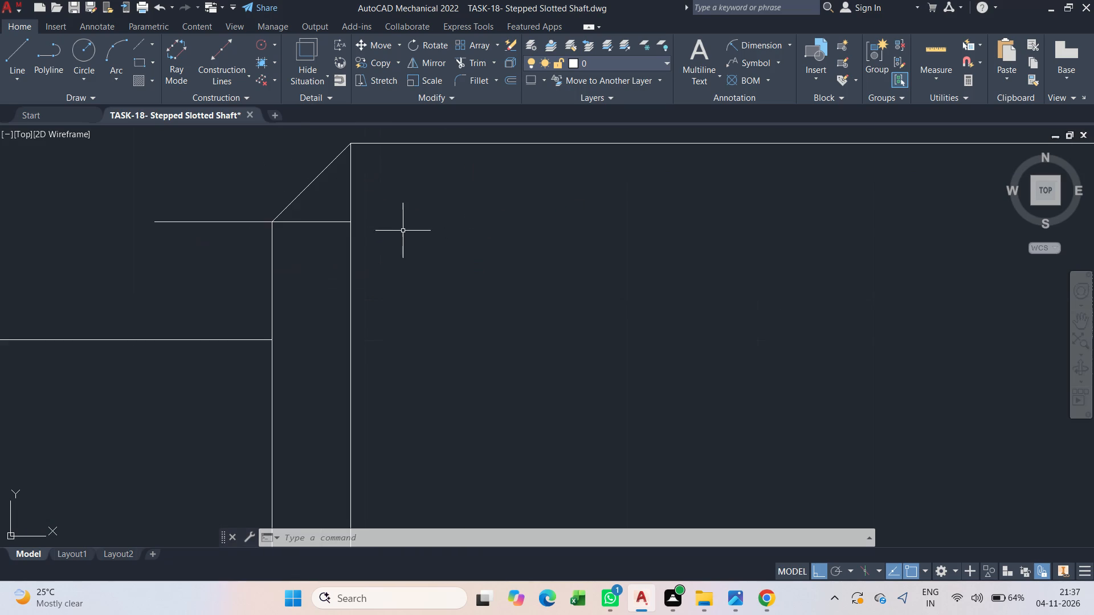
# Draw a 2 mm diameter circle centred on the lower end of the 2 mm helper line.
pyautogui.moveTo(387, 232); pyautogui.dragTo(358, 290, button='middle')
pyautogui.write('c')
pyautogui.press('space')
pyautogui.moveTo(317, 279); pyautogui.dragTo(325, 287)
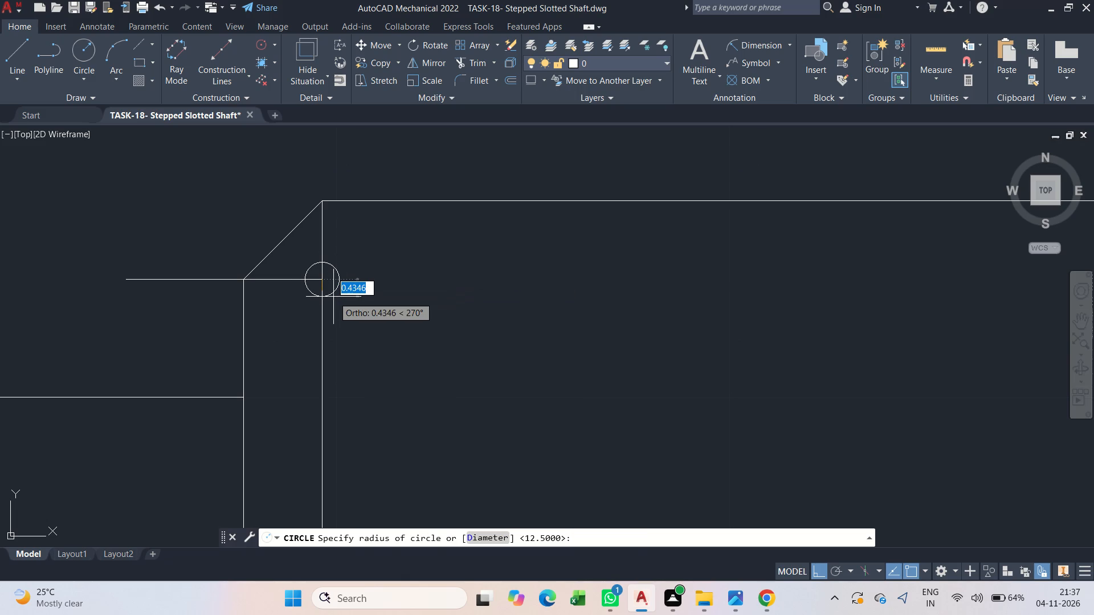
pyautogui.write('d')
pyautogui.press('space')
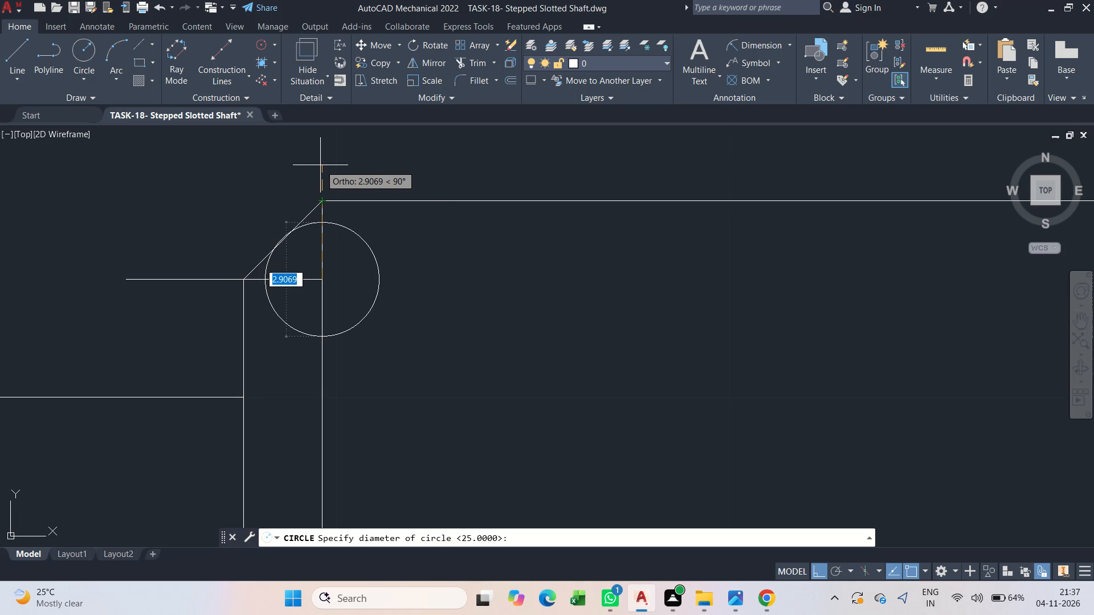
pyautogui.press('2')
pyautogui.press('Return')
pyautogui.scroll(2, 343, 224)
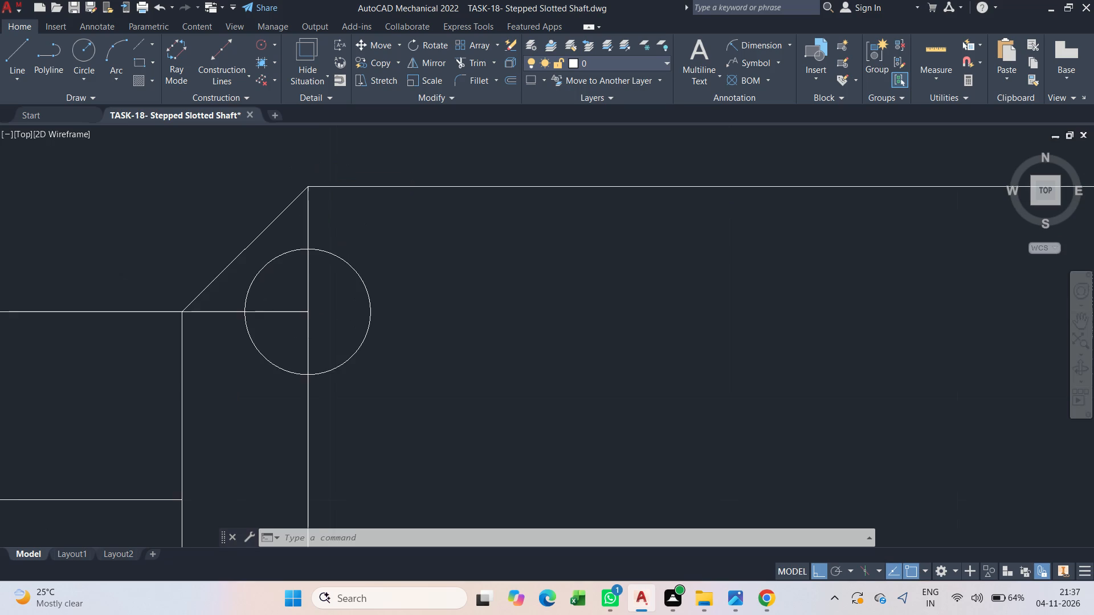
pyautogui.press('Escape')
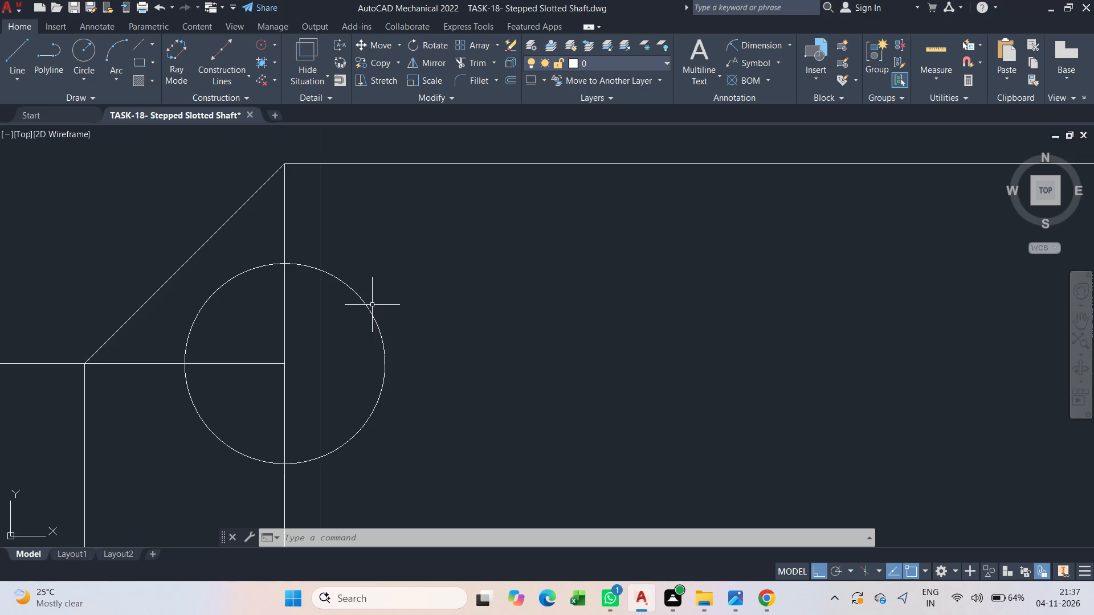
pyautogui.press('Escape')
pyautogui.press('Escape')
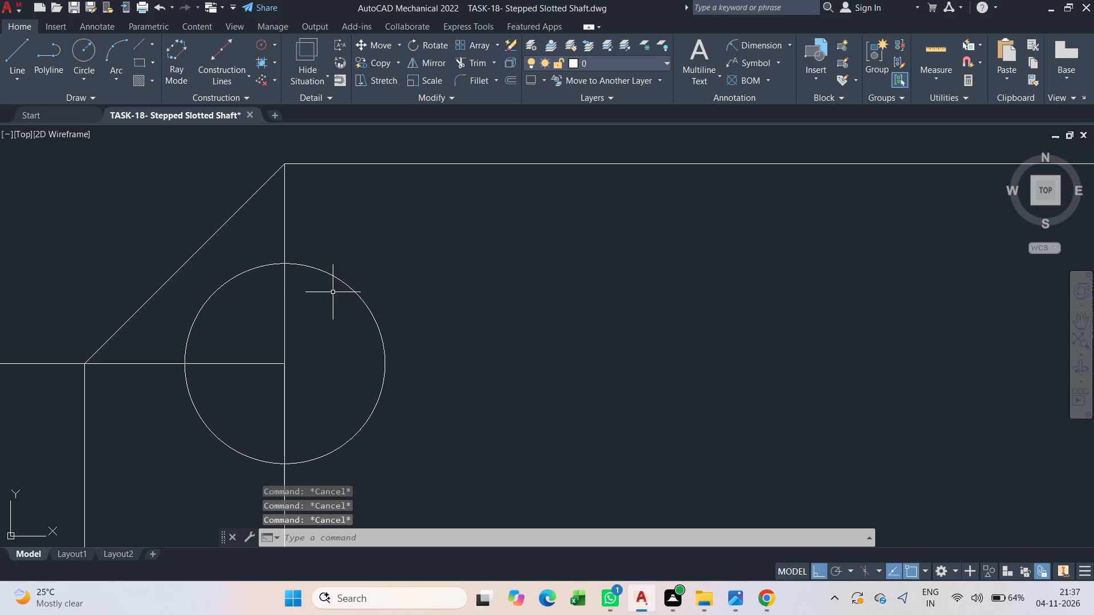
# Set the circle's radius to 2 mm.
pyautogui.click(342, 272)
pyautogui.click(343, 293)
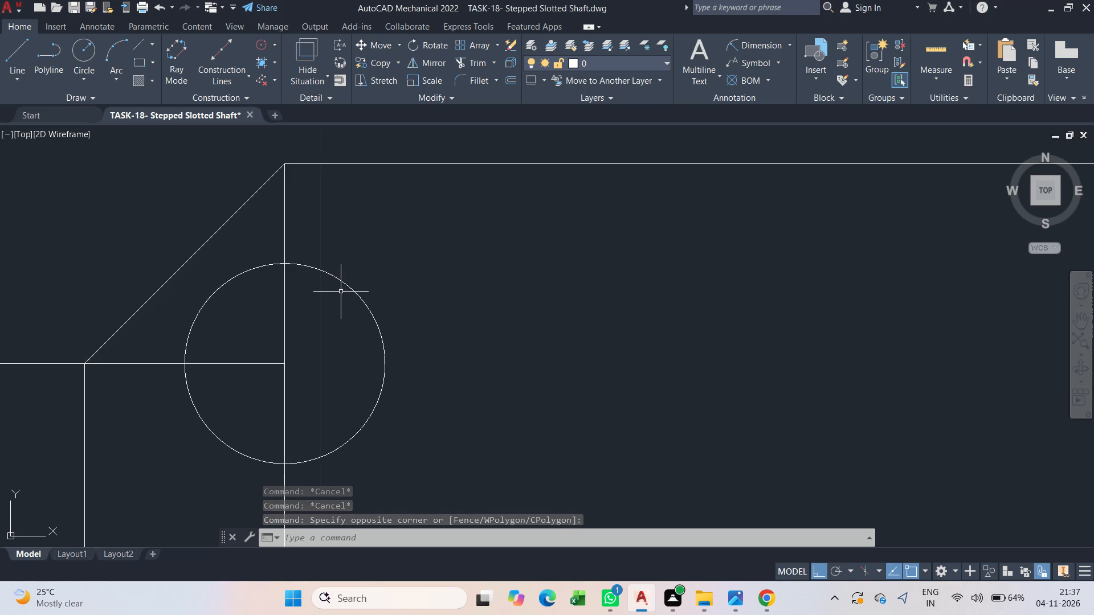
pyautogui.tripleClick(340, 284)
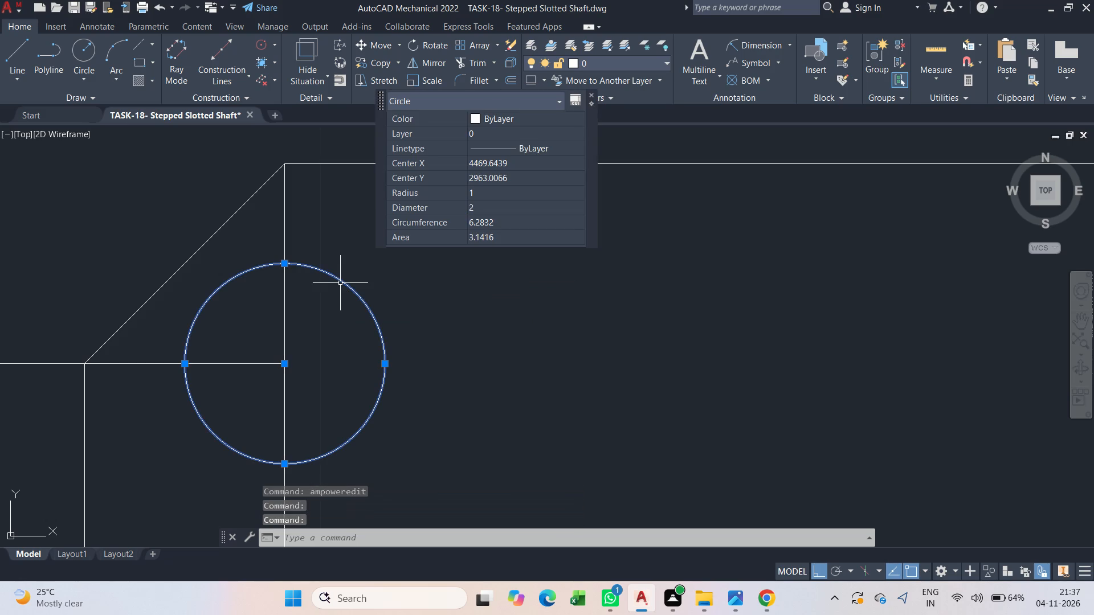
pyautogui.click(495, 208)
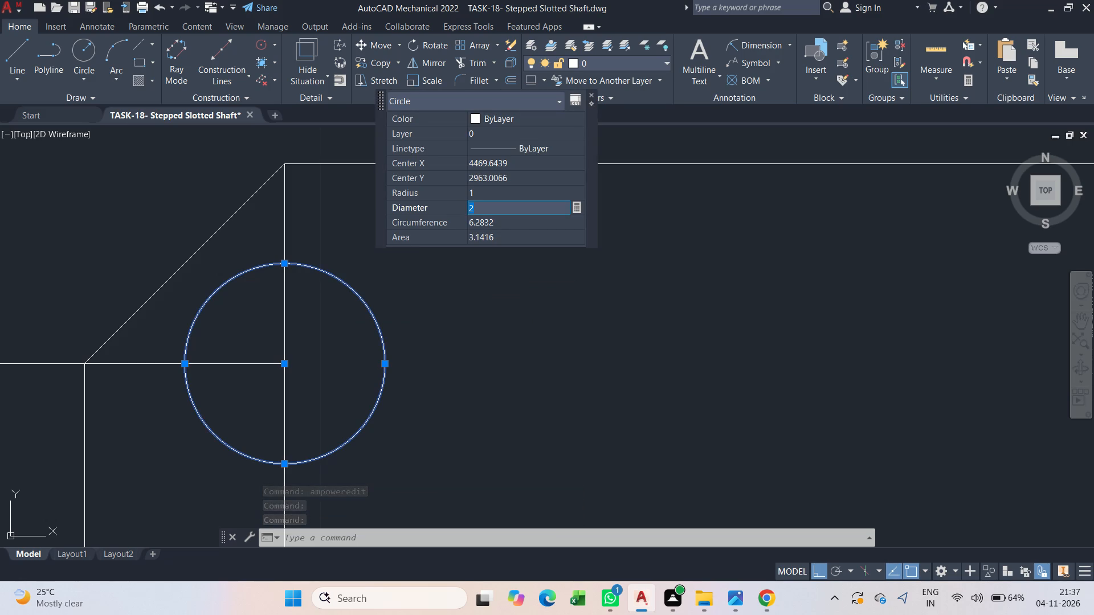
pyautogui.click(492, 191)
pyautogui.press('2')
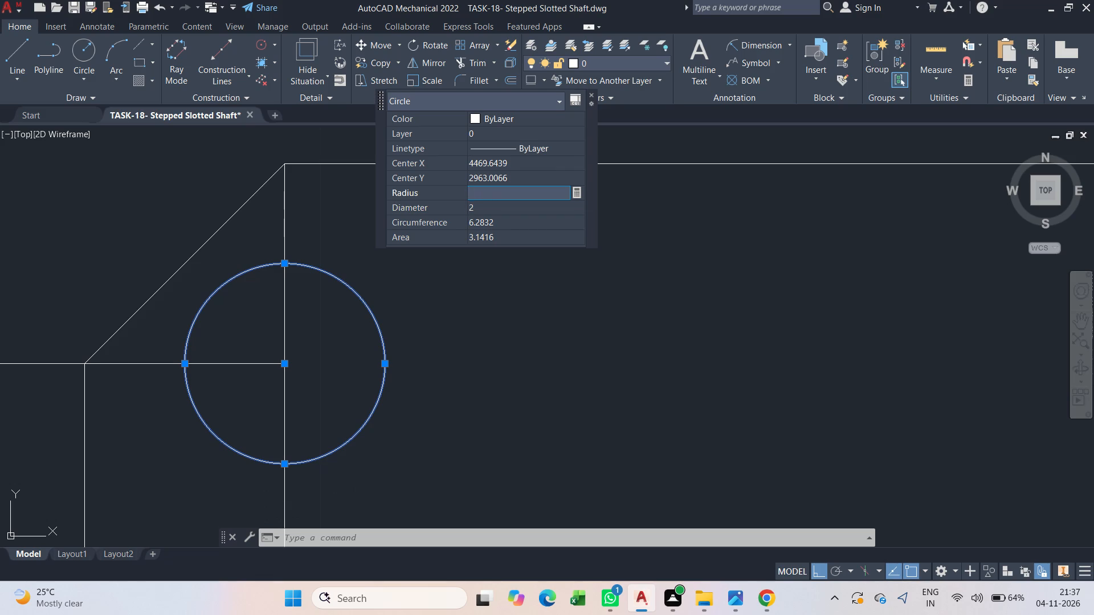
pyautogui.press('Return')
pyautogui.press('Escape')
# Trim away the chamfer line, the rest of the circle and the horizontal helper line, leaving a quarter arc at the second section's upper-left corner.
pyautogui.scroll(-2, 281, 302)
pyautogui.moveTo(248, 311); pyautogui.dragTo(221, 295, button='middle')
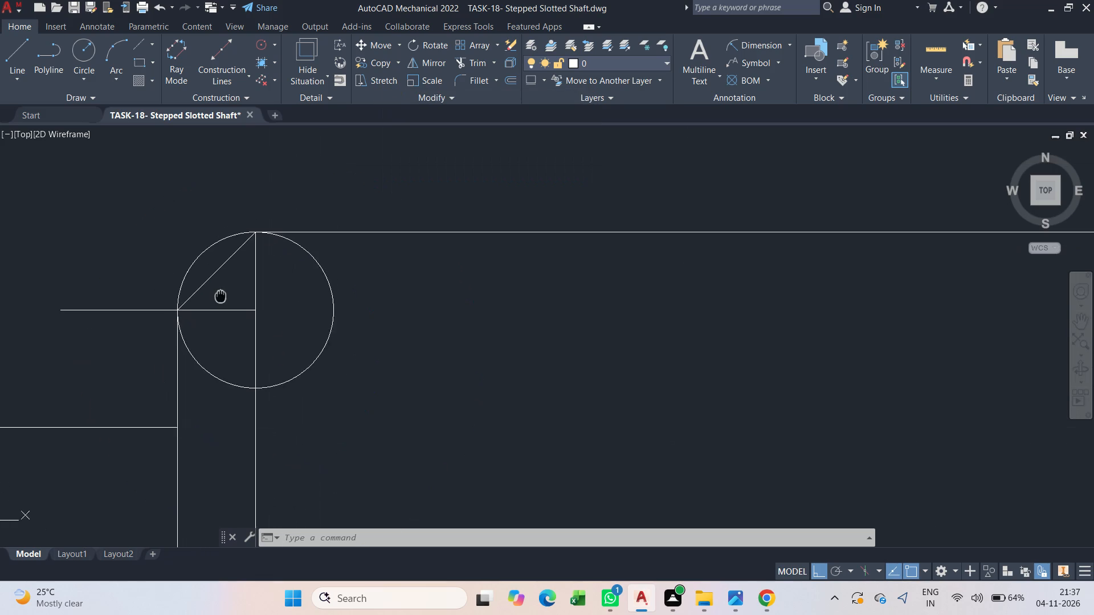
pyautogui.moveTo(221, 295); pyautogui.dragTo(214, 290, button='middle')
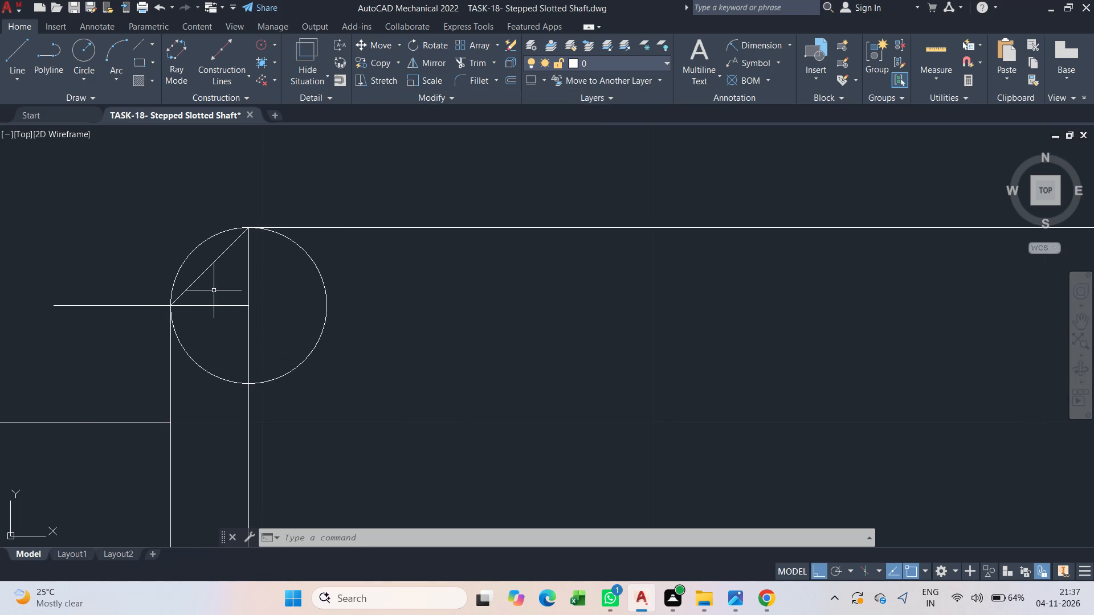
pyautogui.write('tr')
pyautogui.press('space')
pyautogui.moveTo(203, 260); pyautogui.dragTo(199, 387)
pyautogui.moveTo(299, 293); pyautogui.dragTo(414, 364)
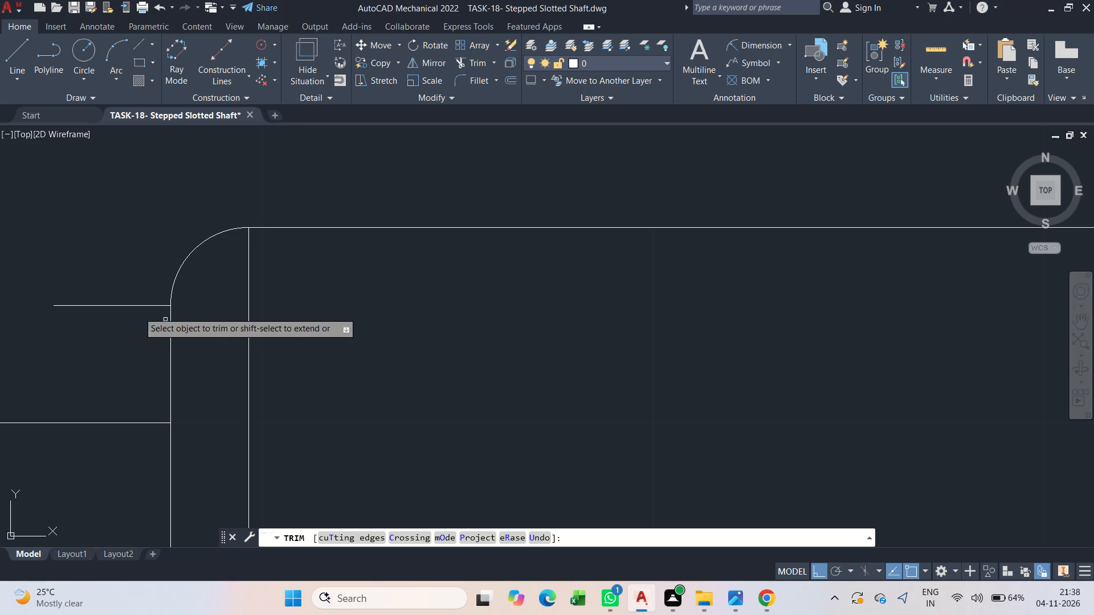
pyautogui.moveTo(124, 287); pyautogui.dragTo(117, 342)
pyautogui.scroll(-2, 279, 280)
pyautogui.press('Escape')
pyautogui.press('Escape')
pyautogui.scroll(-3, 283, 302)
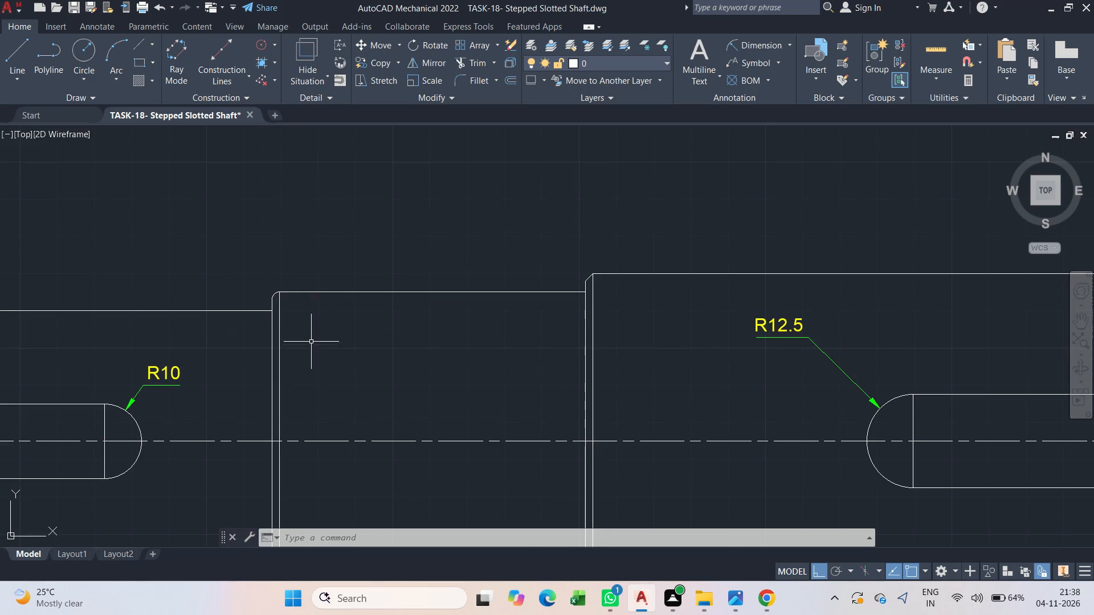
# Mirror the quarter arc about the shaft centreline to the second section's lower-left corner, keeping the source arc.
pyautogui.scroll(3, 282, 296)
pyautogui.moveTo(250, 302); pyautogui.dragTo(243, 294)
pyautogui.click(232, 285)
pyautogui.scroll(-4, 315, 329)
pyautogui.moveTo(337, 406); pyautogui.dragTo(259, 325, button='middle')
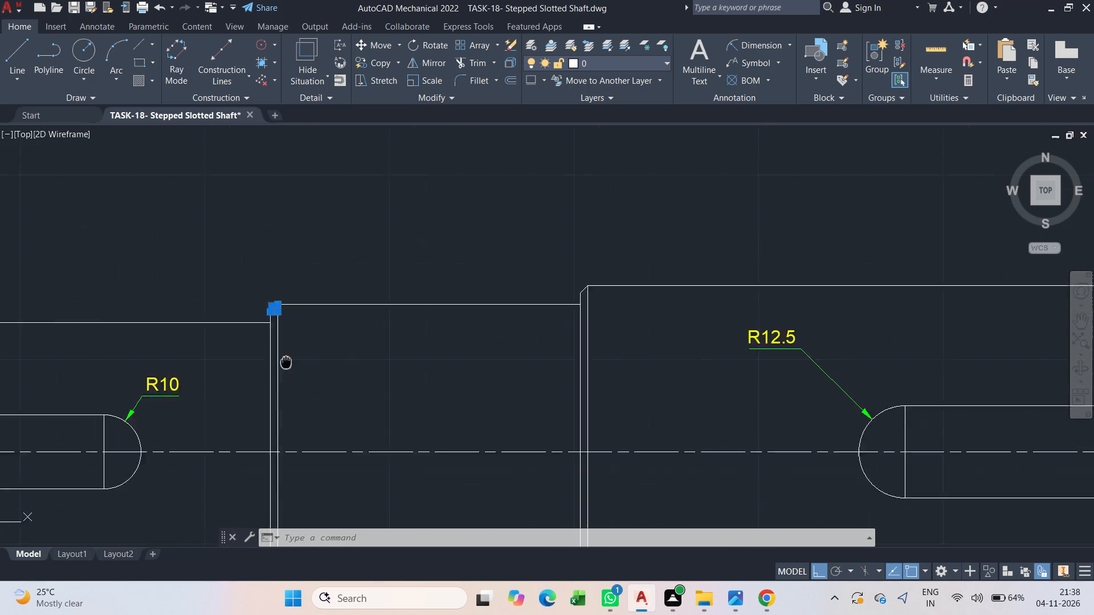
pyautogui.moveTo(259, 325); pyautogui.dragTo(258, 325, button='middle')
pyautogui.write('mi')
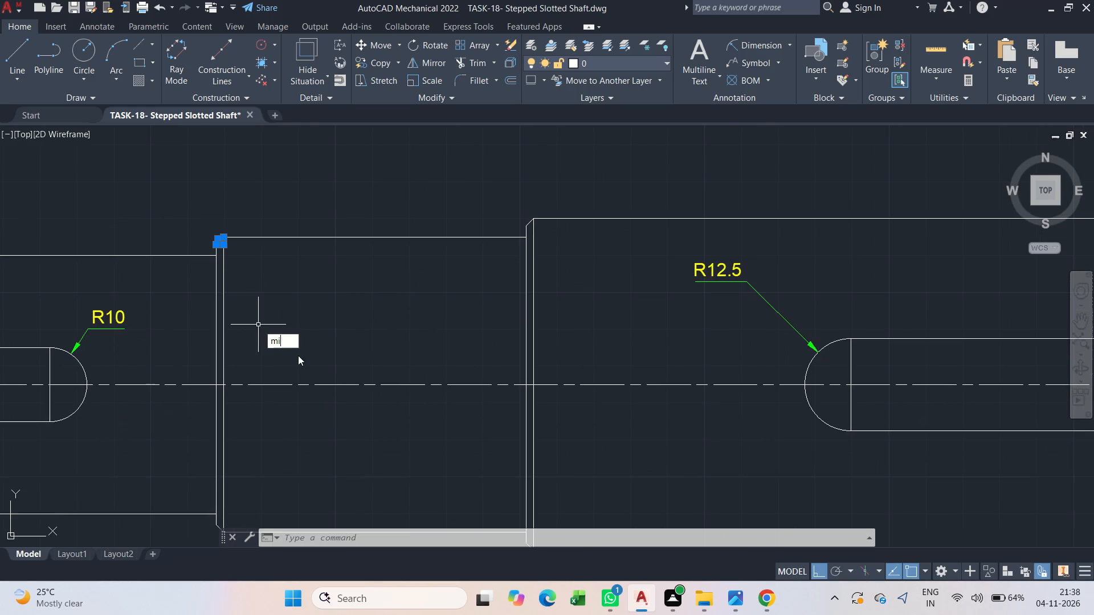
pyautogui.click(307, 355)
pyautogui.scroll(3, 211, 386)
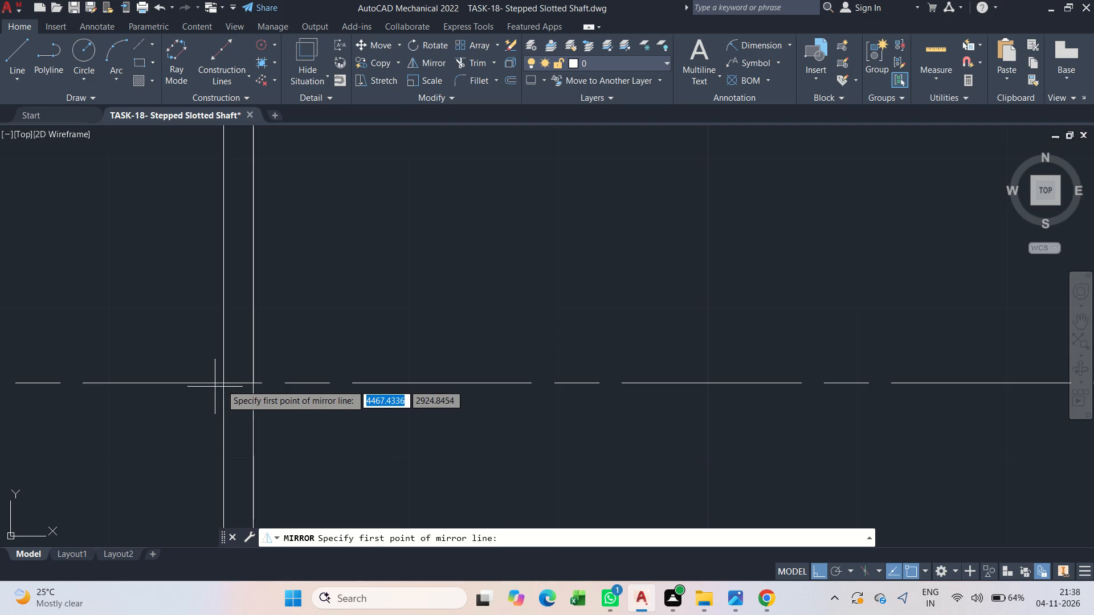
pyautogui.click(221, 384)
pyautogui.click(346, 378)
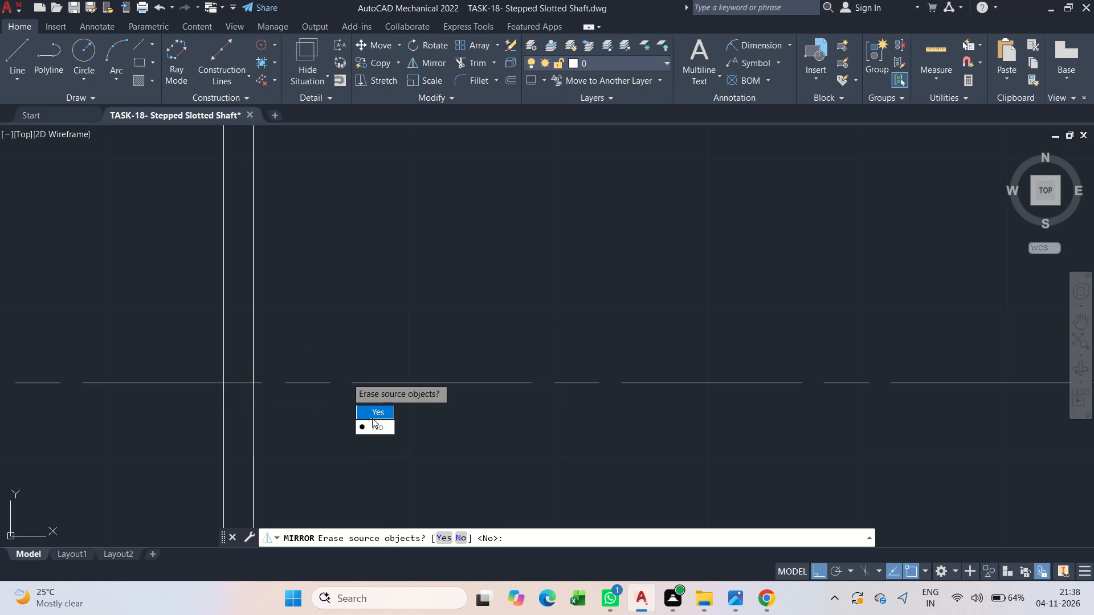
pyautogui.moveTo(375, 420); pyautogui.dragTo(346, 378)
pyautogui.scroll(-4, 297, 348)
pyautogui.press('Escape')
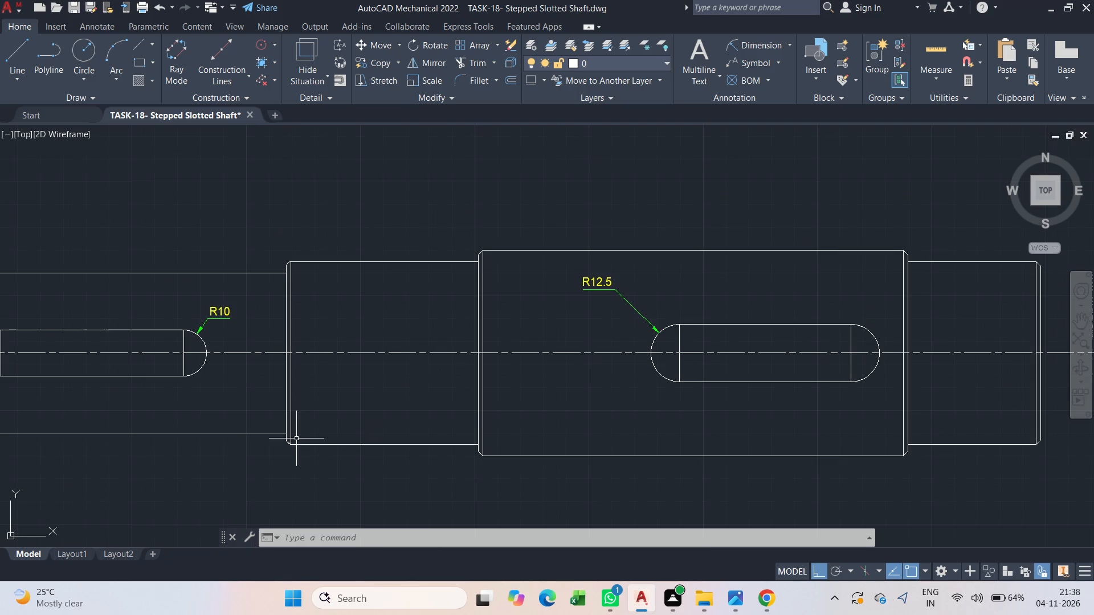
# Delete the old chamfer line at the second section's lower-left corner.
pyautogui.scroll(4, 301, 447)
pyautogui.scroll(1, 216, 426)
pyautogui.click(214, 426)
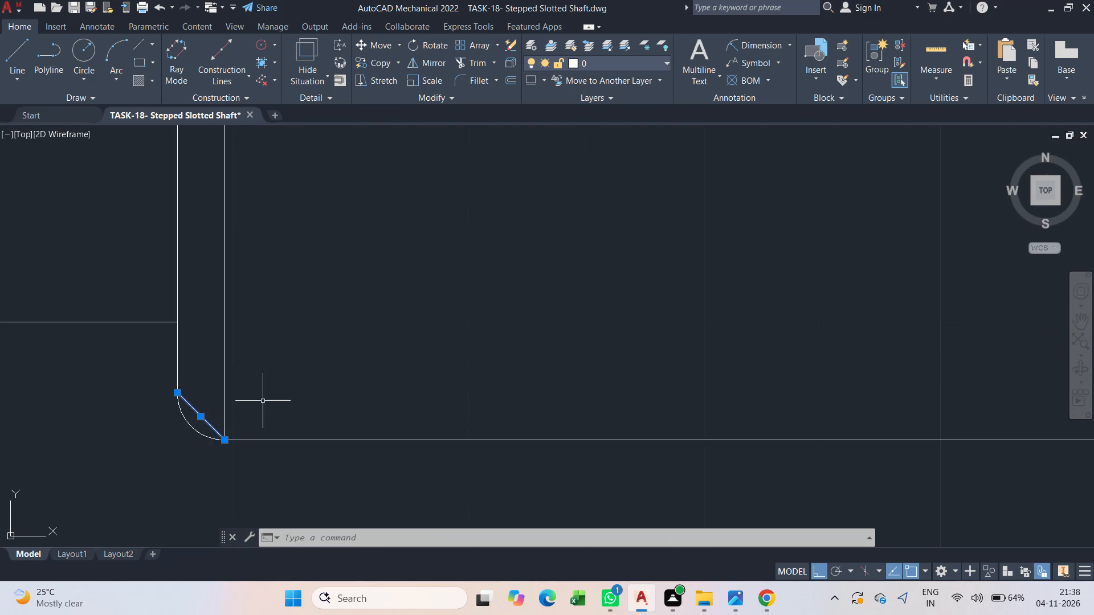
pyautogui.press('Delete')
pyautogui.scroll(-4, 283, 359)
pyautogui.moveTo(268, 355); pyautogui.dragTo(267, 365, button='middle')
pyautogui.press('Escape')
# Save the drawing with the second section's rounded left corners.
pyautogui.hotkey('ctrl', 's')
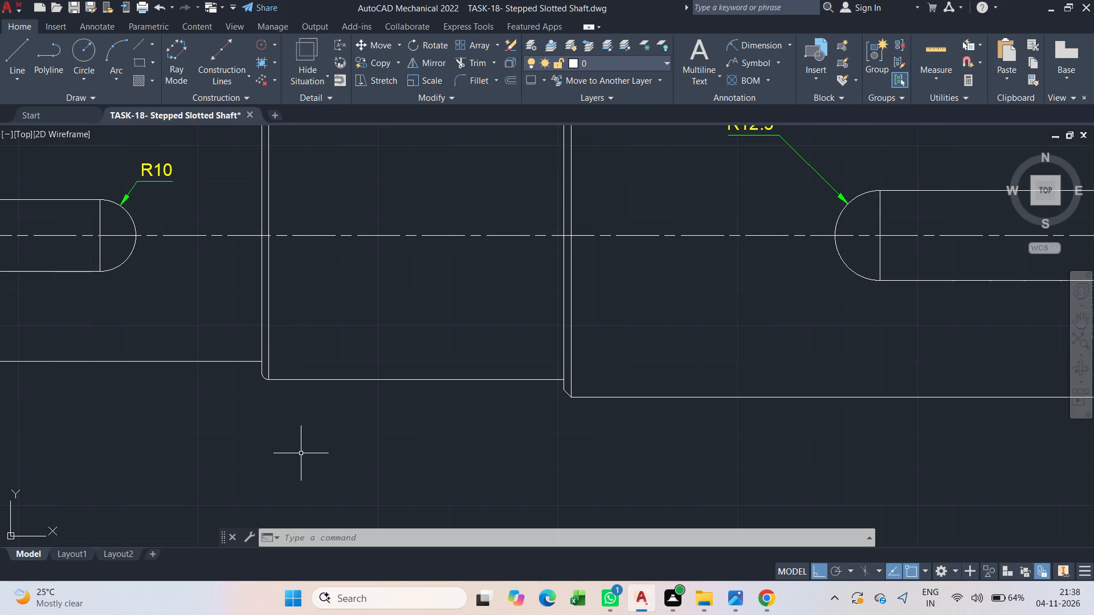
# Copy the second section's lower-left arc from its bottom endpoint to the smallest section's lower-left corner, with Ortho off.
pyautogui.scroll(2, 263, 415)
pyautogui.scroll(2, 264, 338)
pyautogui.moveTo(263, 337); pyautogui.dragTo(263, 327)
pyautogui.click(258, 302)
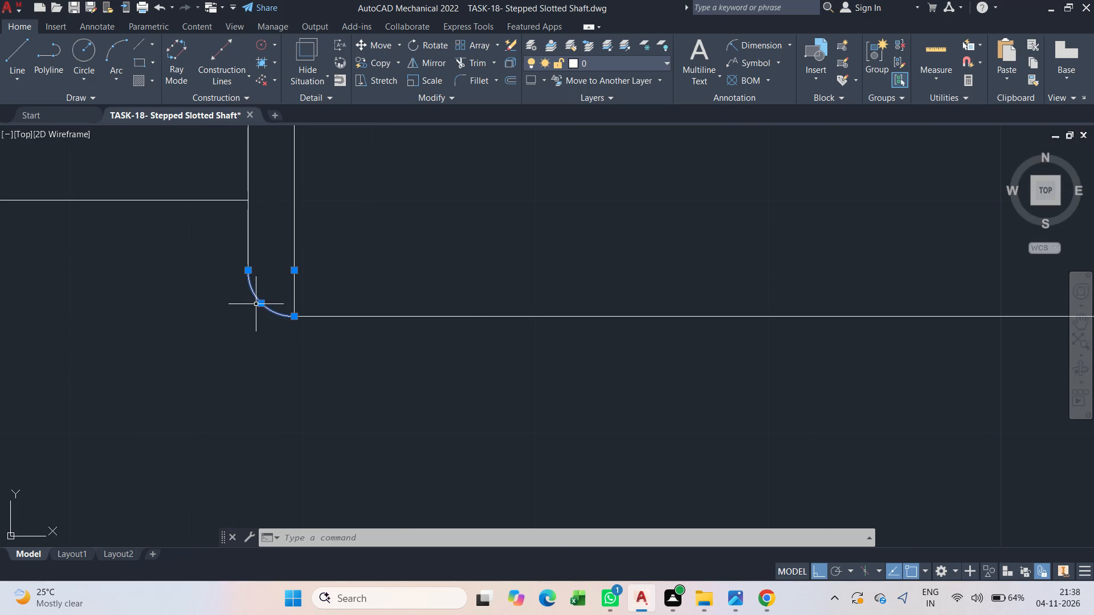
pyautogui.press('c')
pyautogui.click(291, 395)
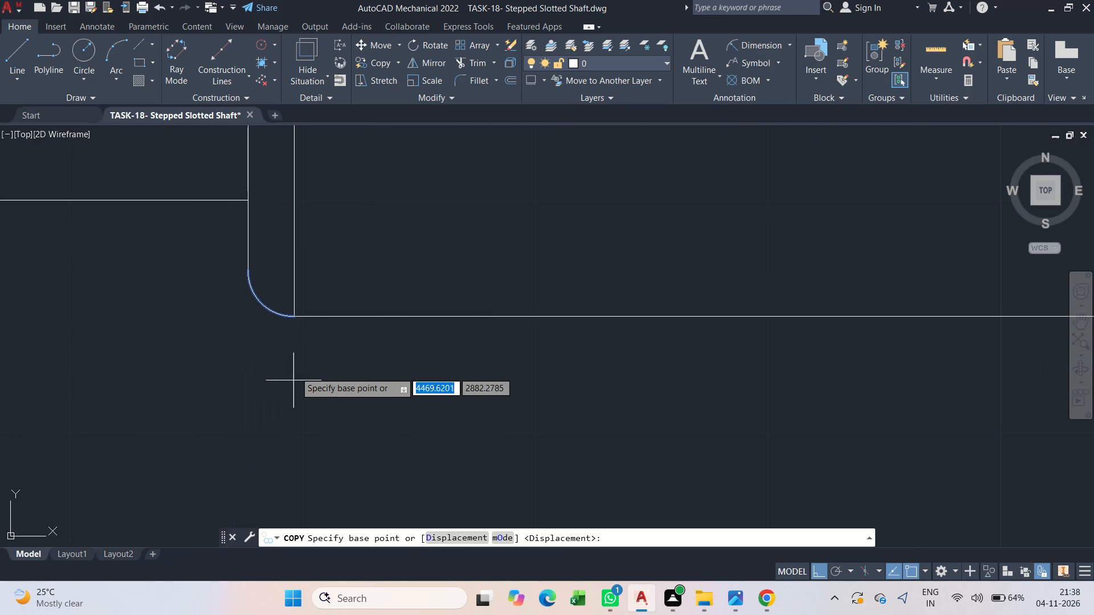
pyautogui.click(295, 313)
pyautogui.scroll(-3, 295, 313)
pyautogui.moveTo(221, 335); pyautogui.dragTo(818, 203, button='middle')
pyautogui.scroll(-1, 818, 203)
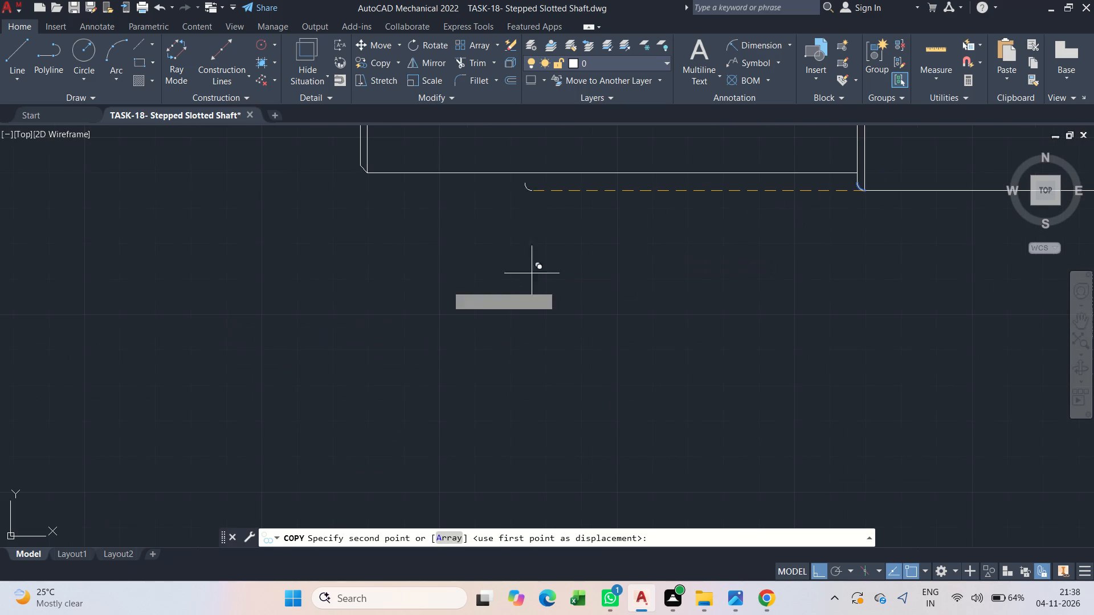
pyautogui.scroll(3, 375, 167)
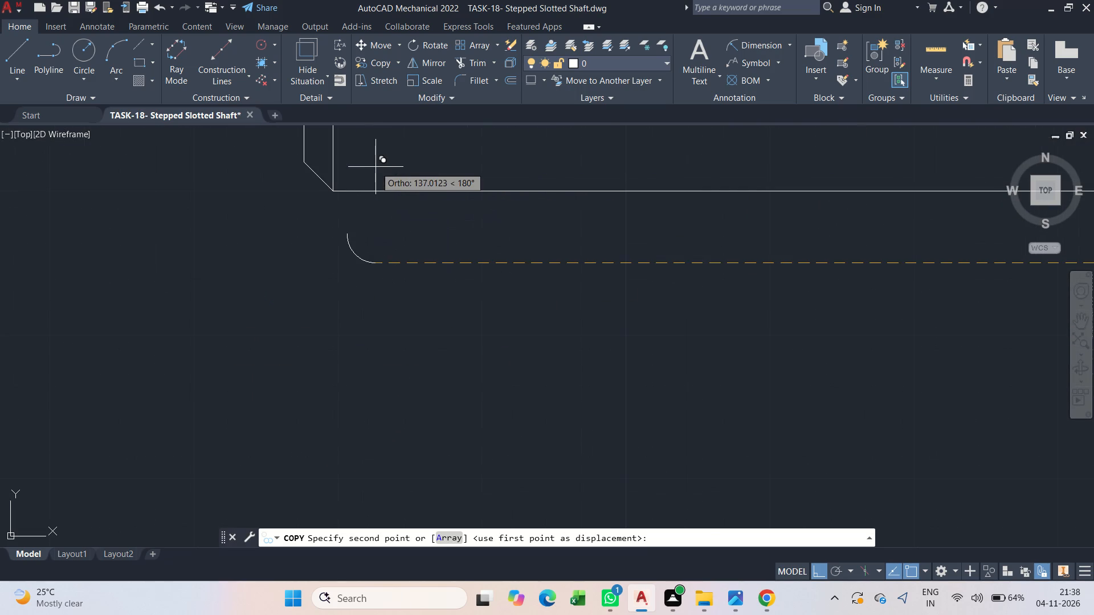
pyautogui.press('F8')
pyautogui.click(331, 191)
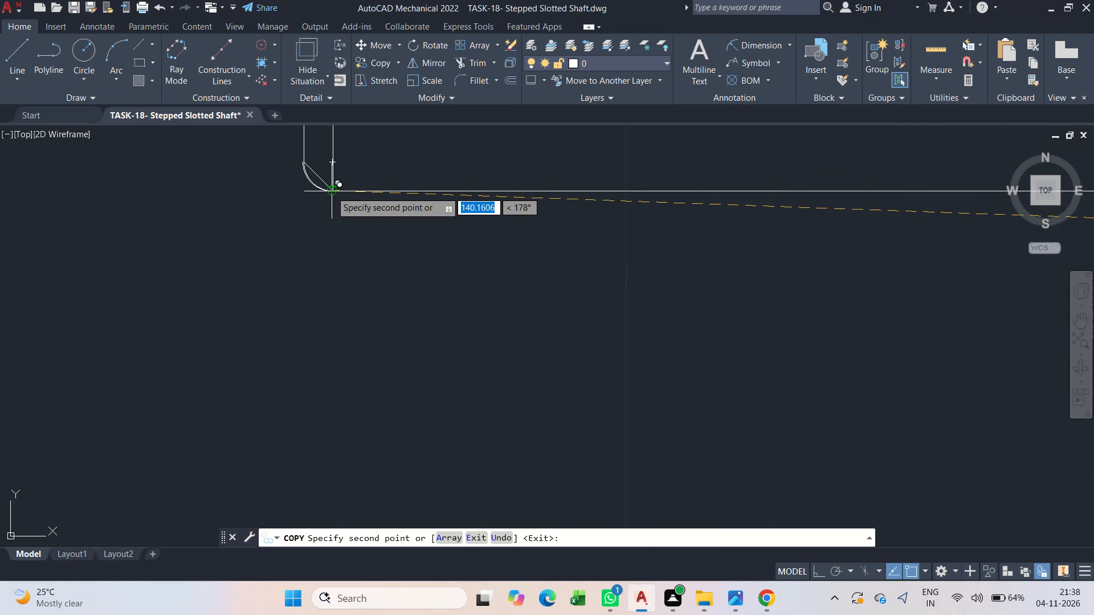
# Place another copy of the arc at the largest section's lower-left corner.
pyautogui.scroll(-2, 307, 252)
pyautogui.moveTo(340, 261); pyautogui.dragTo(101, 358, button='middle')
pyautogui.scroll(-3, 101, 358)
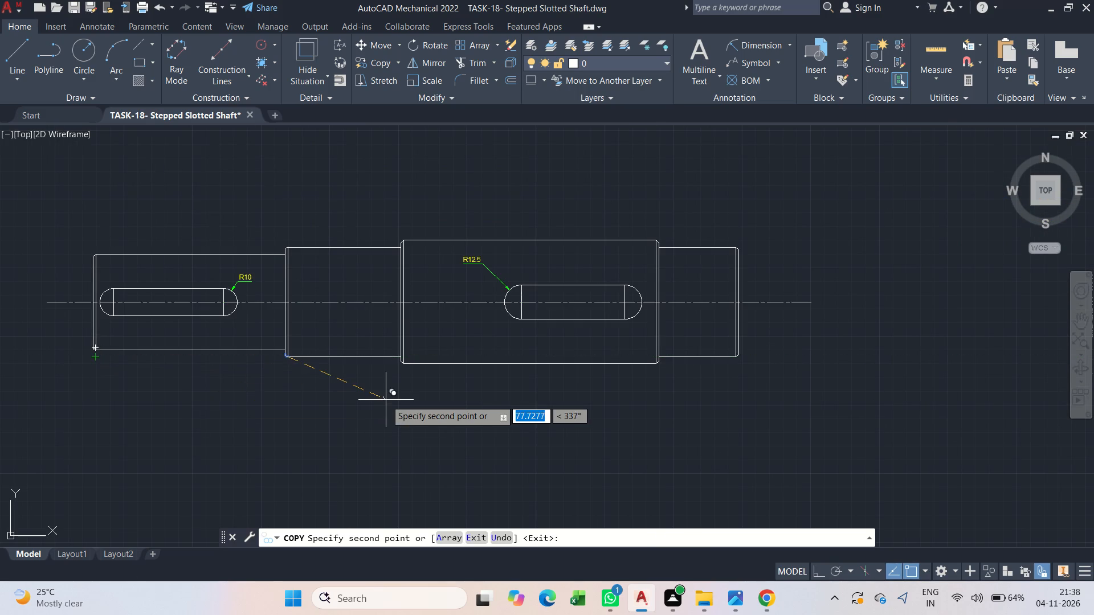
pyautogui.scroll(4, 406, 367)
pyautogui.click(385, 355)
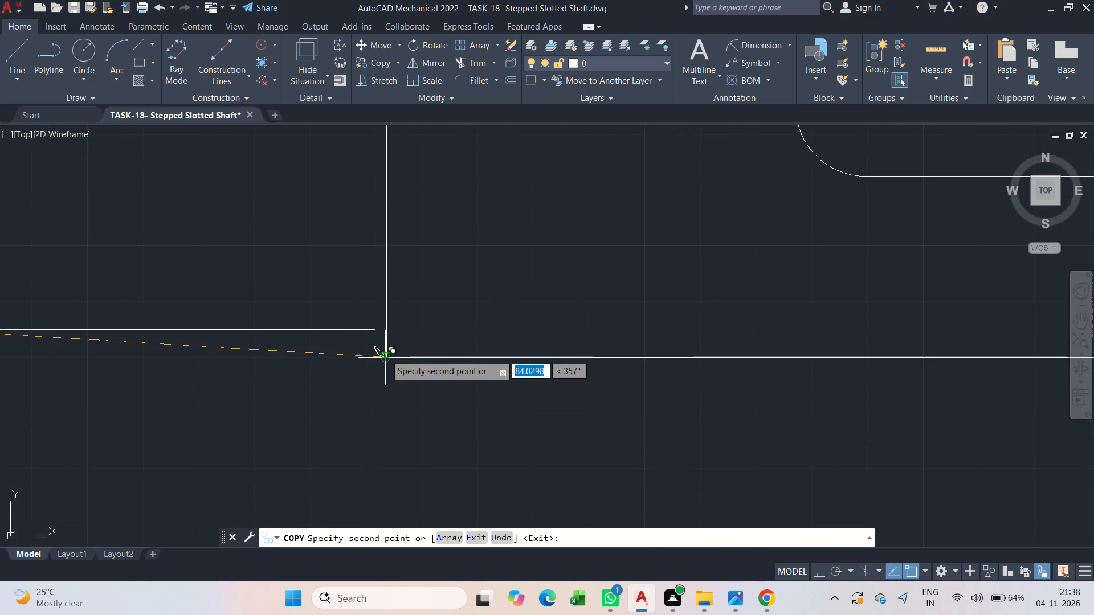
# Place one more copy of the arc in the empty area below the right end section and end the Copy command.
pyautogui.scroll(-4, 604, 333)
pyautogui.moveTo(607, 330); pyautogui.dragTo(274, 345, button='middle')
pyautogui.scroll(3, 444, 360)
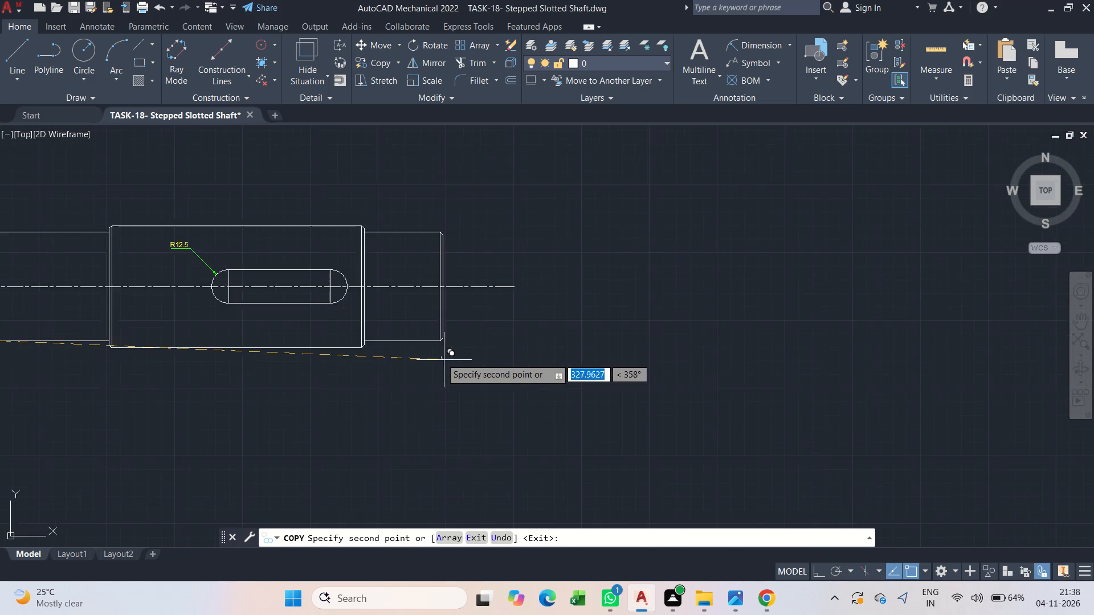
pyautogui.moveTo(310, 371); pyautogui.dragTo(388, 327, button='middle')
pyautogui.click(388, 327)
pyautogui.press('Escape')
pyautogui.scroll(2, 388, 327)
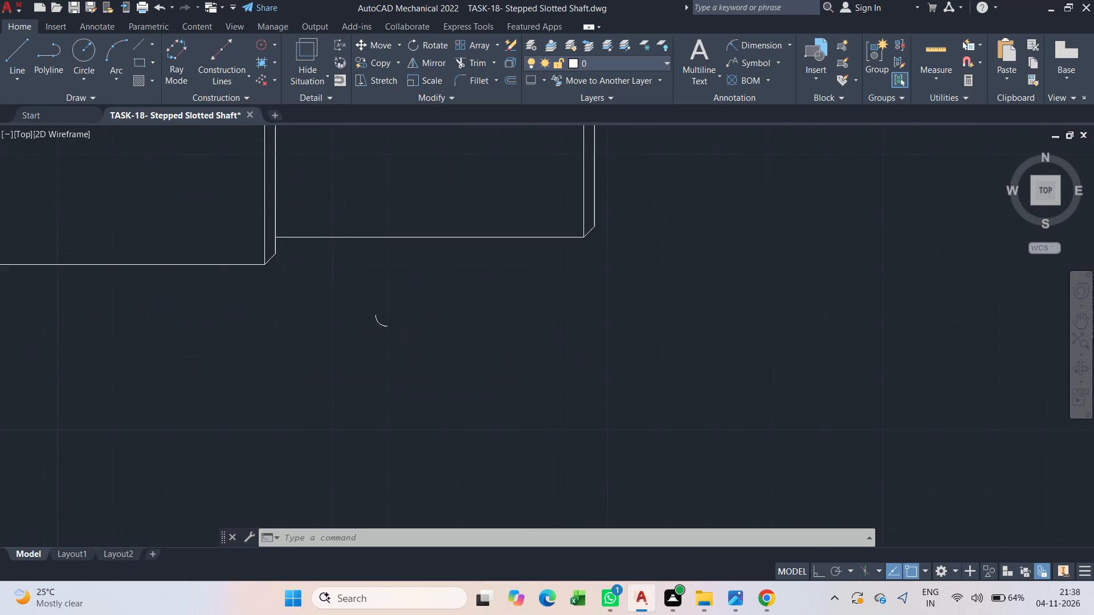
# Mirror the loose arc below the right end section about a vertical line with Ortho on, keeping the source arc.
pyautogui.moveTo(327, 287); pyautogui.dragTo(386, 333)
pyautogui.click(393, 339)
pyautogui.write('mi')
pyautogui.click(441, 373)
pyautogui.moveTo(452, 253); pyautogui.dragTo(456, 335)
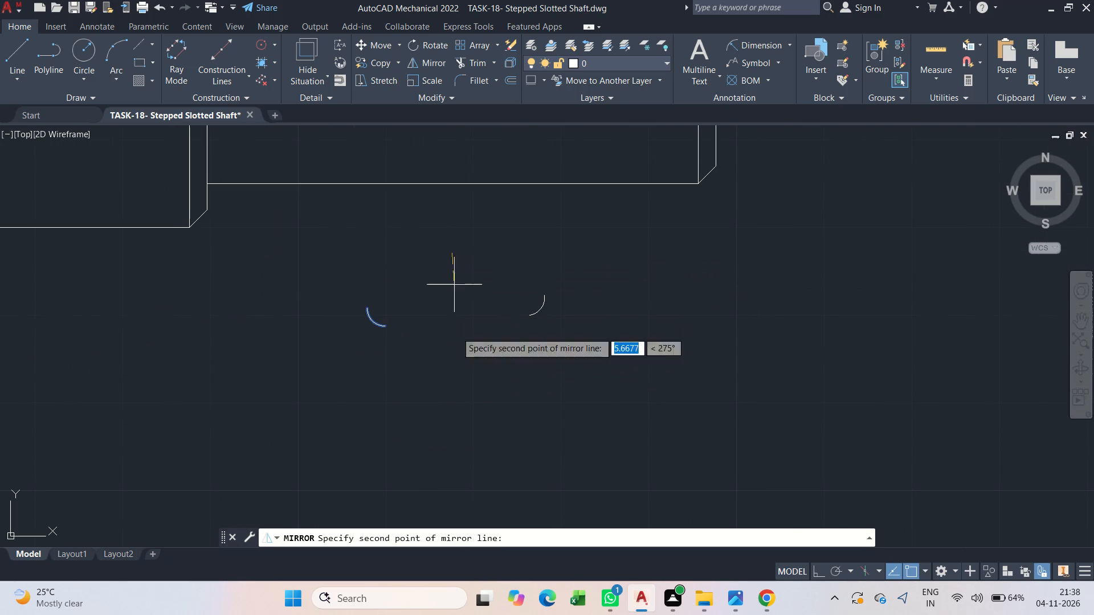
pyautogui.moveTo(456, 335); pyautogui.dragTo(456, 332)
pyautogui.press('F9')
pyautogui.press('F9')
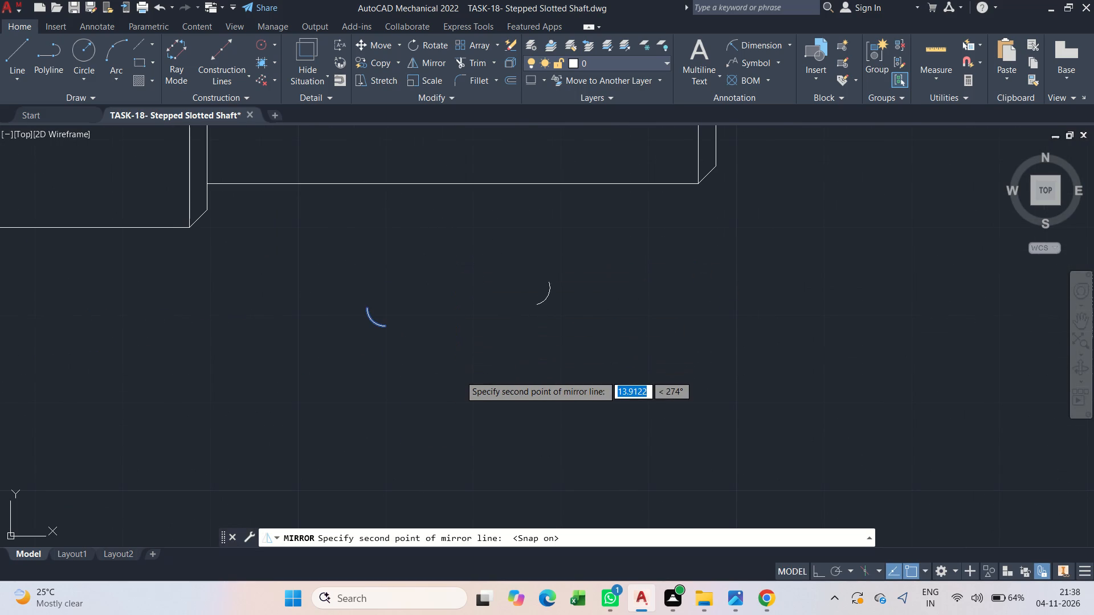
pyautogui.press('F8')
pyautogui.press('F7')
pyautogui.click(448, 409)
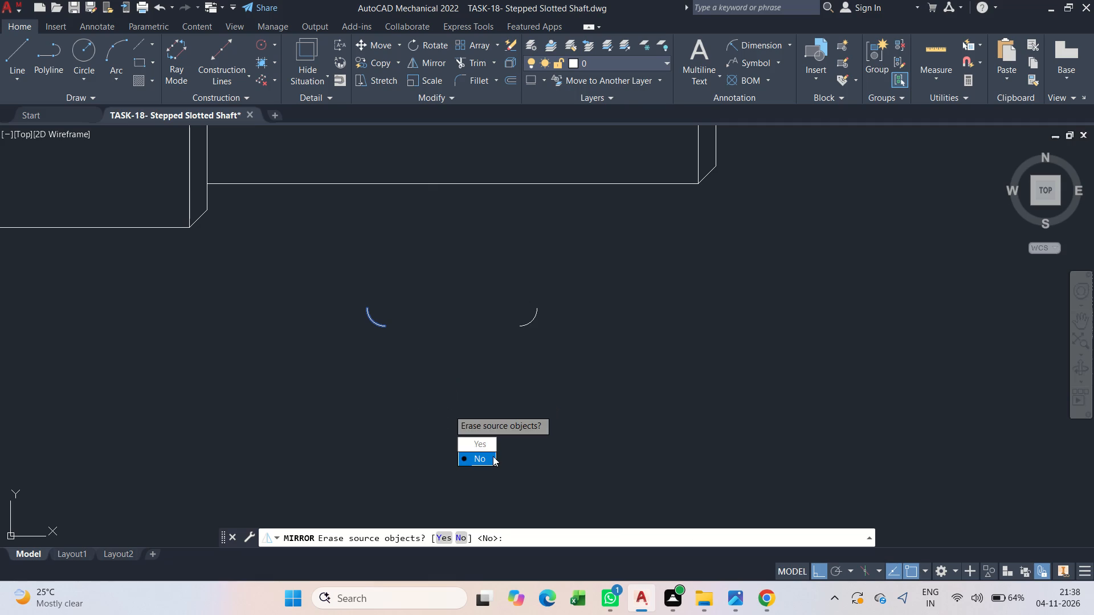
pyautogui.moveTo(493, 457); pyautogui.dragTo(448, 409)
pyautogui.press('Escape')
# Move the mirrored arc from its bottom endpoint to the largest section's lower-right corner, at the bottom of the chamfer.
pyautogui.moveTo(471, 278); pyautogui.dragTo(499, 294)
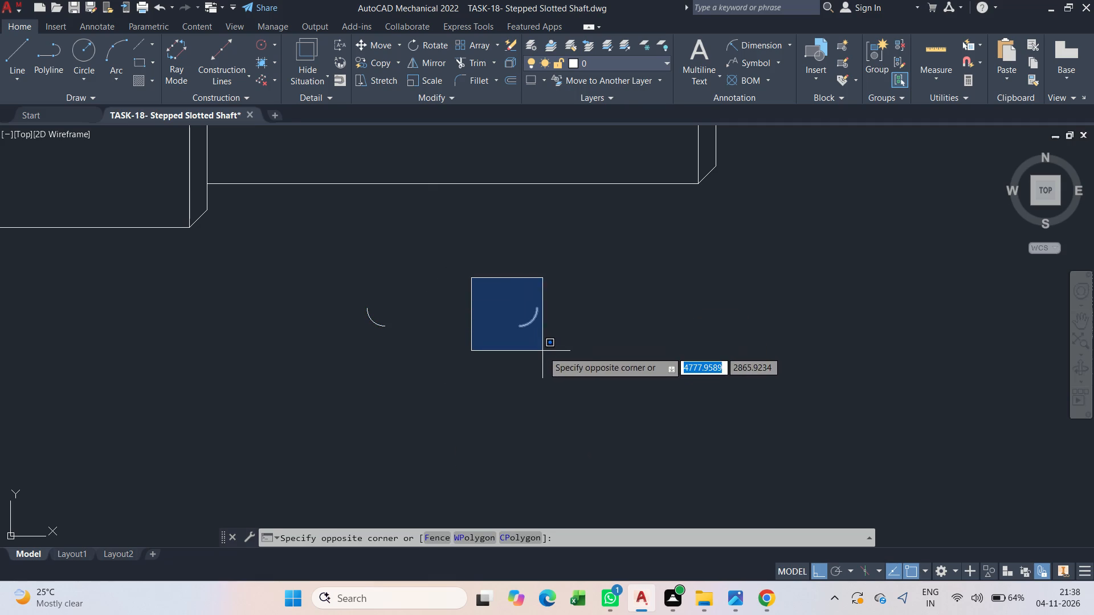
pyautogui.click(543, 351)
pyautogui.write('m')
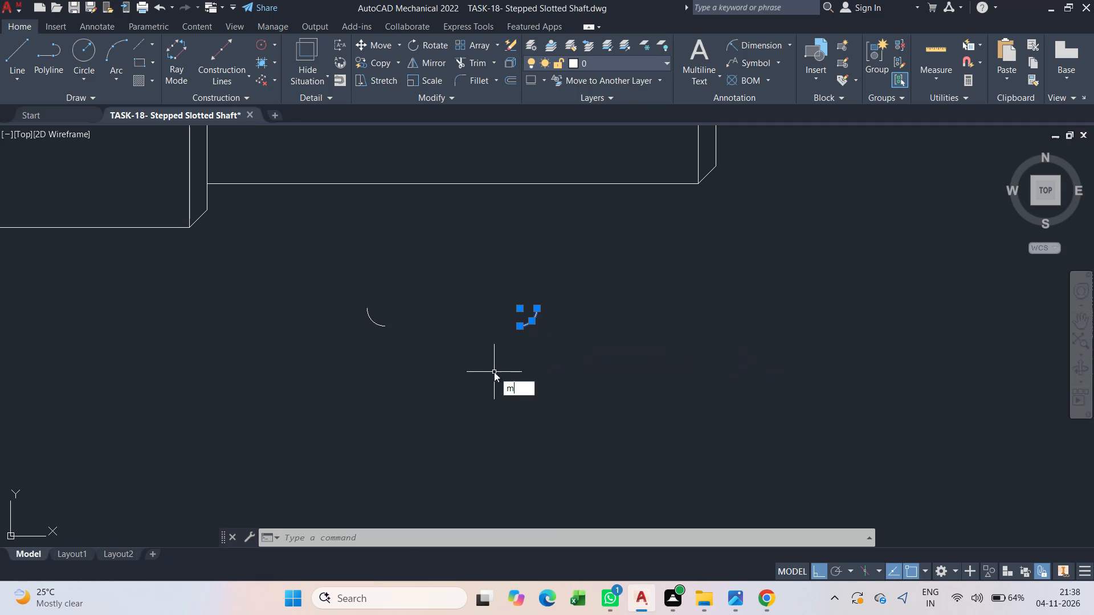
pyautogui.press('space')
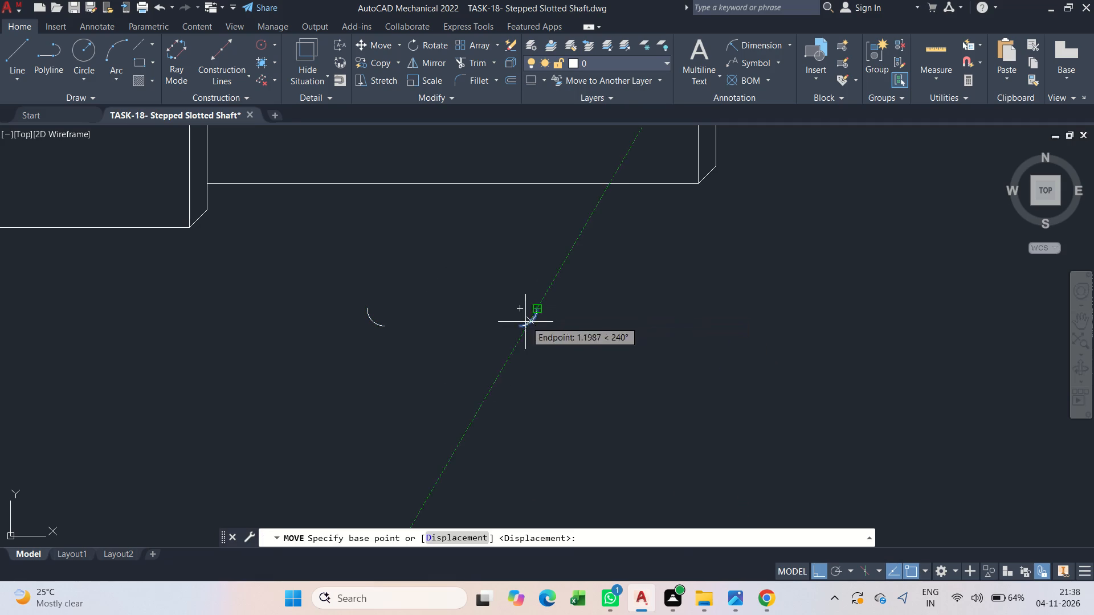
pyautogui.click(516, 331)
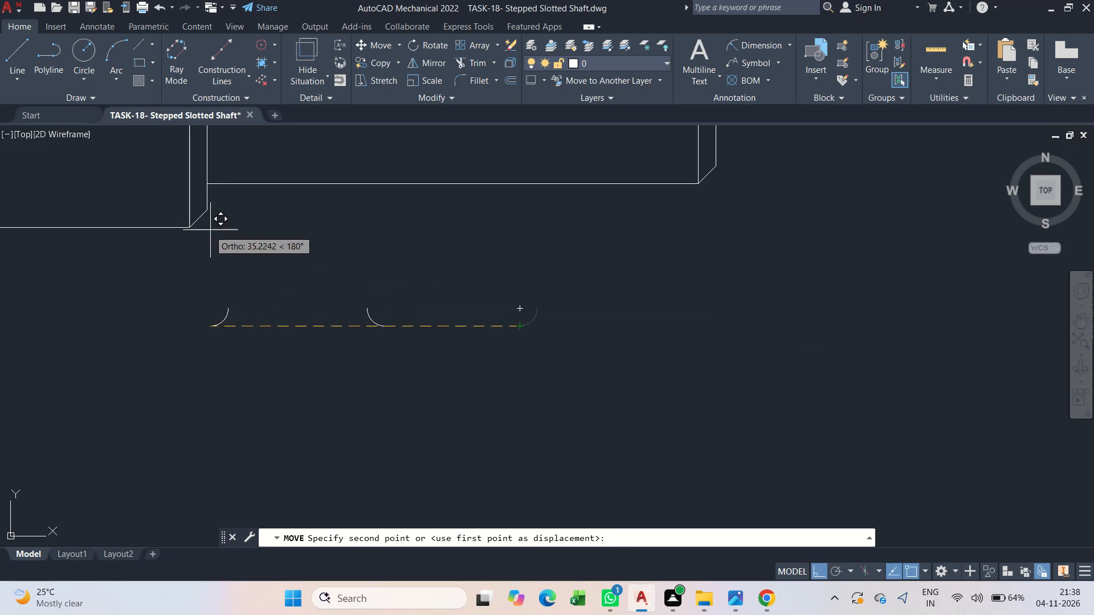
pyautogui.click(191, 223)
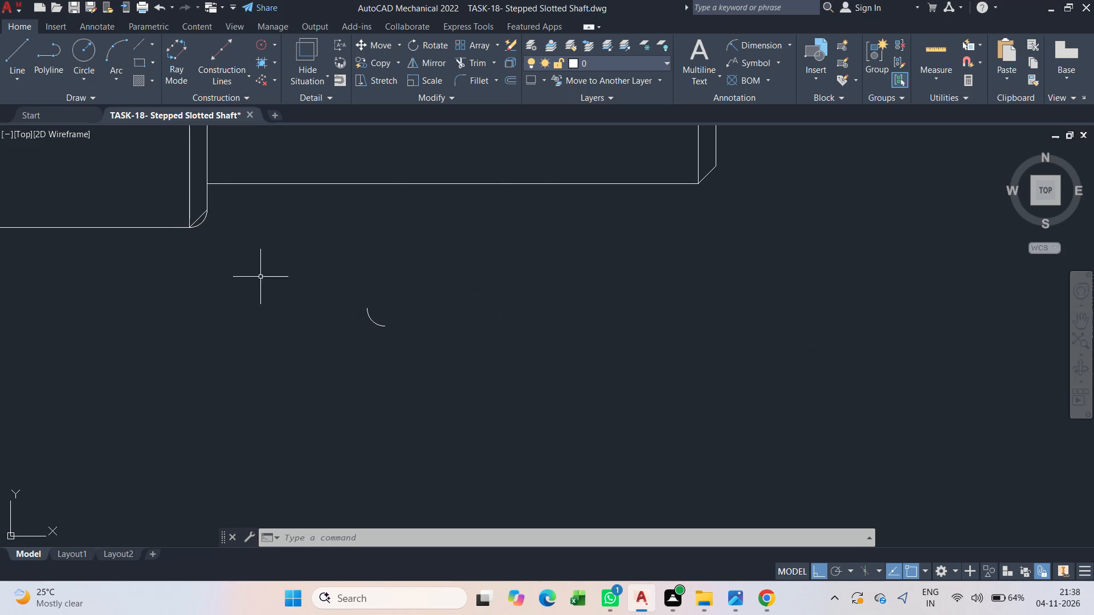
# Copy the largest section's lower-right arc from its bottom endpoint to the right end section's lower-right corner.
pyautogui.scroll(3, 194, 226)
pyautogui.click(194, 225)
pyautogui.scroll(-3, 264, 277)
pyautogui.press('c')
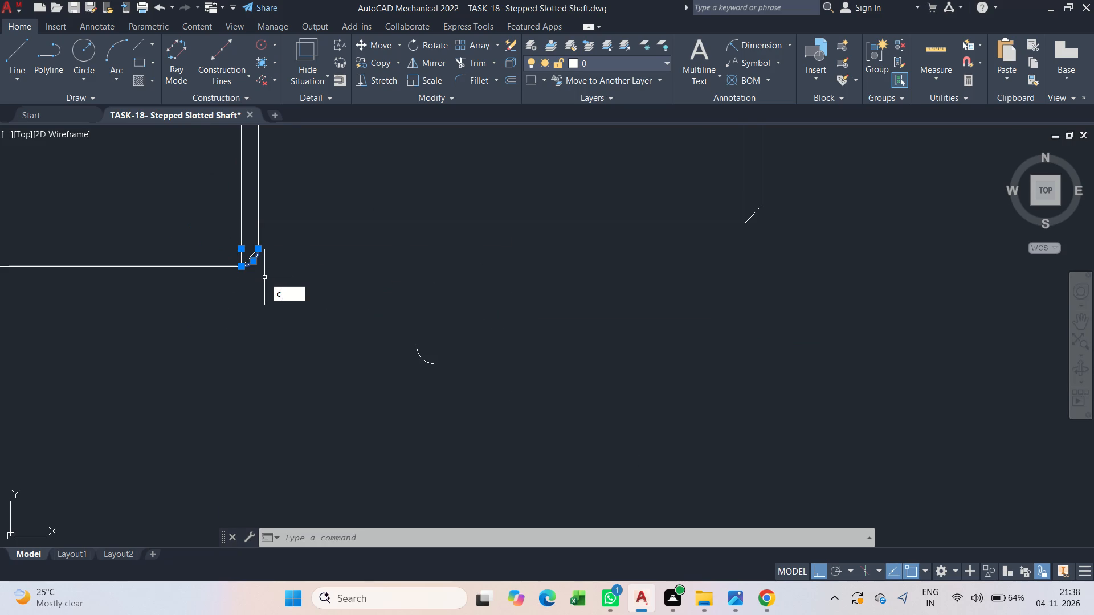
pyautogui.moveTo(306, 320); pyautogui.dragTo(296, 315)
pyautogui.click(242, 267)
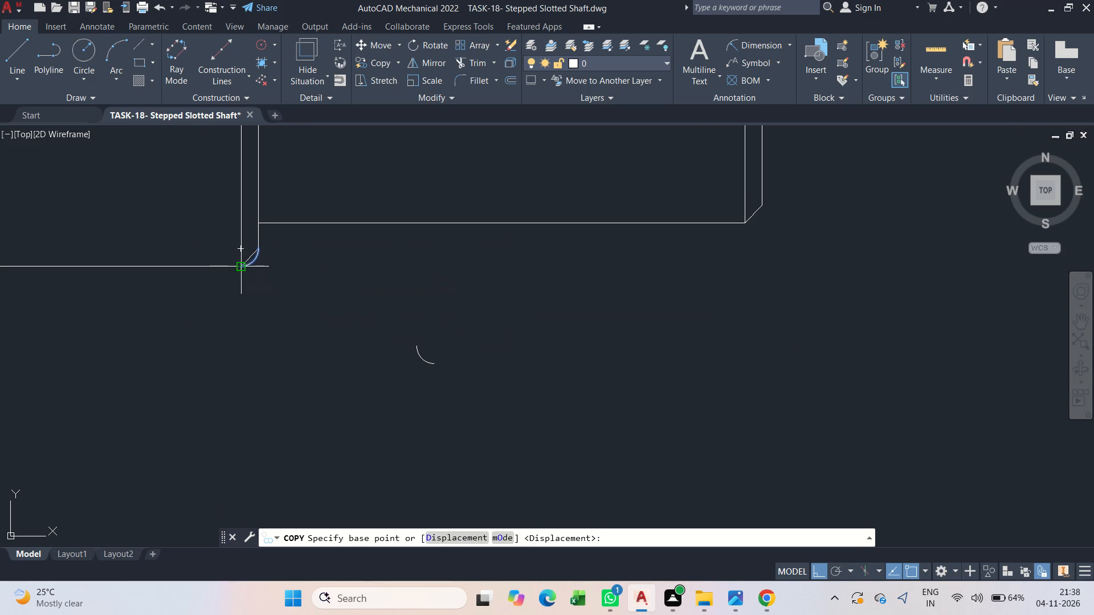
pyautogui.click(746, 221)
pyautogui.press('Escape')
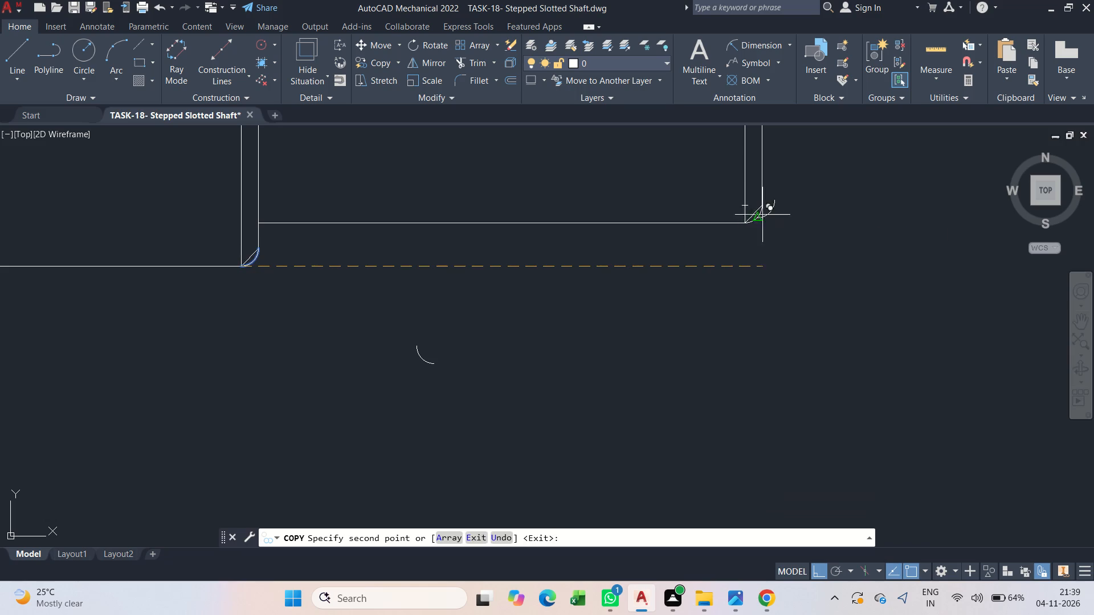
# Delete the diagonal chamfer lines at the lower-right corners of the right end section and the largest section.
pyautogui.scroll(3, 813, 188)
pyautogui.moveTo(595, 284); pyautogui.dragTo(577, 273)
pyautogui.click(566, 262)
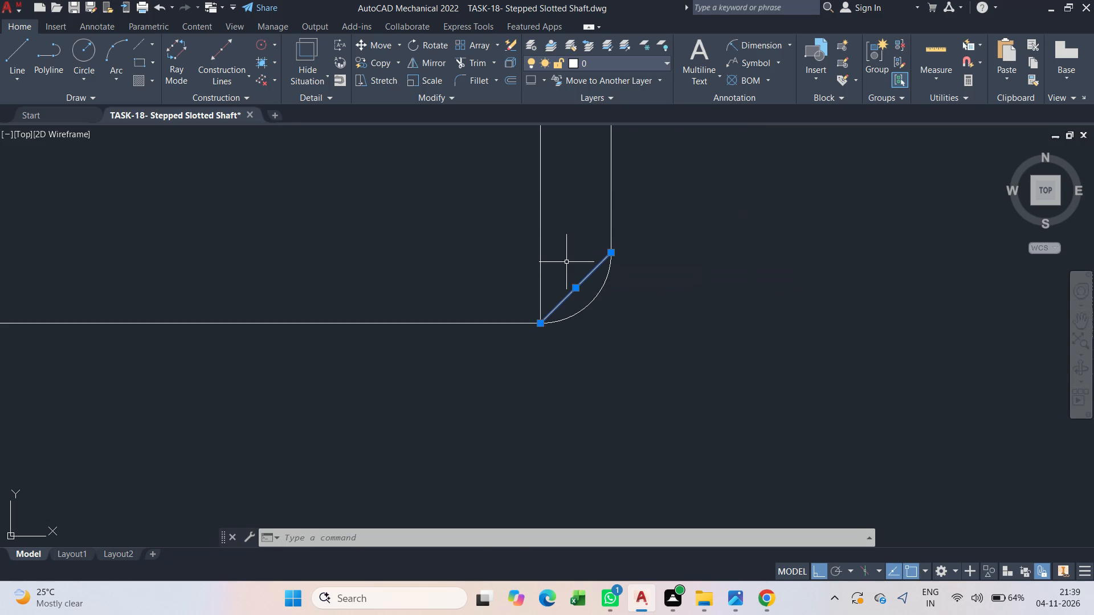
pyautogui.press('Delete')
pyautogui.scroll(-3, 566, 262)
pyautogui.scroll(3, 113, 321)
pyautogui.moveTo(1, 333); pyautogui.dragTo(364, 308, button='middle')
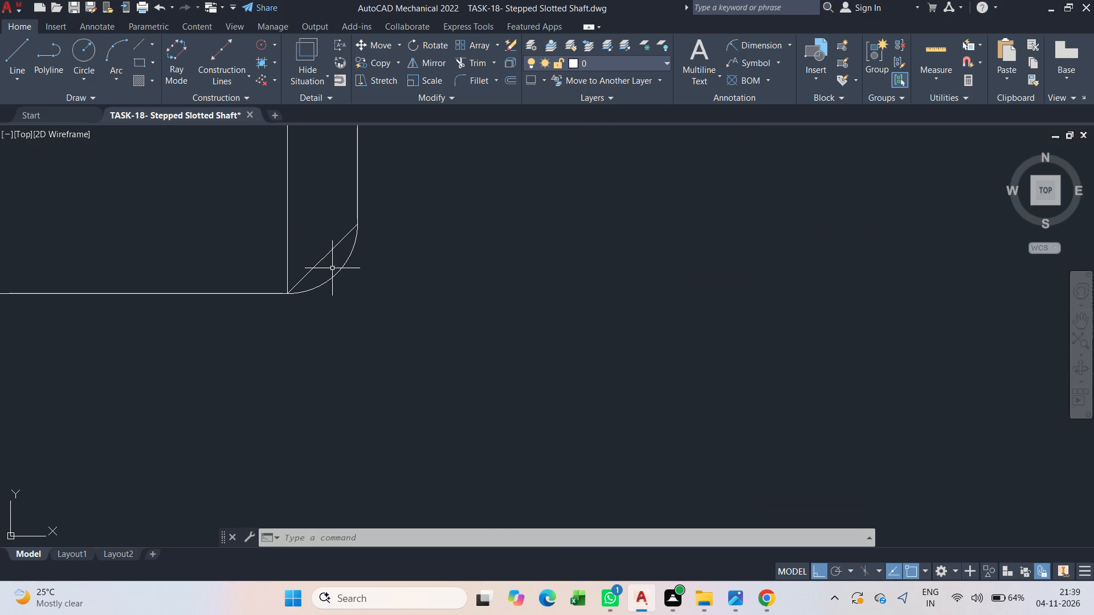
pyautogui.click(330, 262)
pyautogui.click(319, 253)
pyautogui.press('Delete')
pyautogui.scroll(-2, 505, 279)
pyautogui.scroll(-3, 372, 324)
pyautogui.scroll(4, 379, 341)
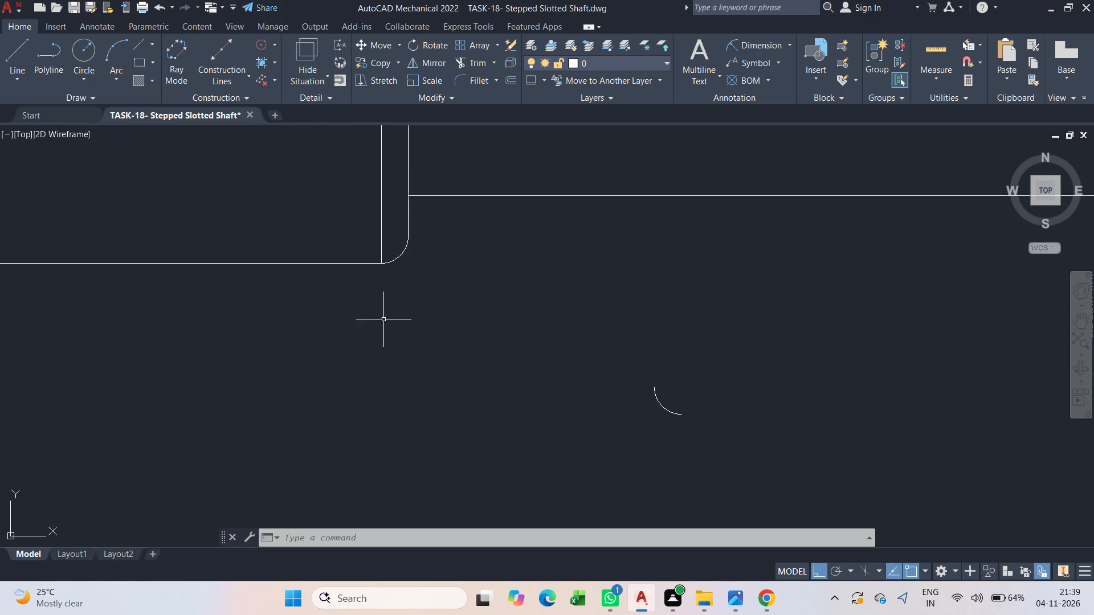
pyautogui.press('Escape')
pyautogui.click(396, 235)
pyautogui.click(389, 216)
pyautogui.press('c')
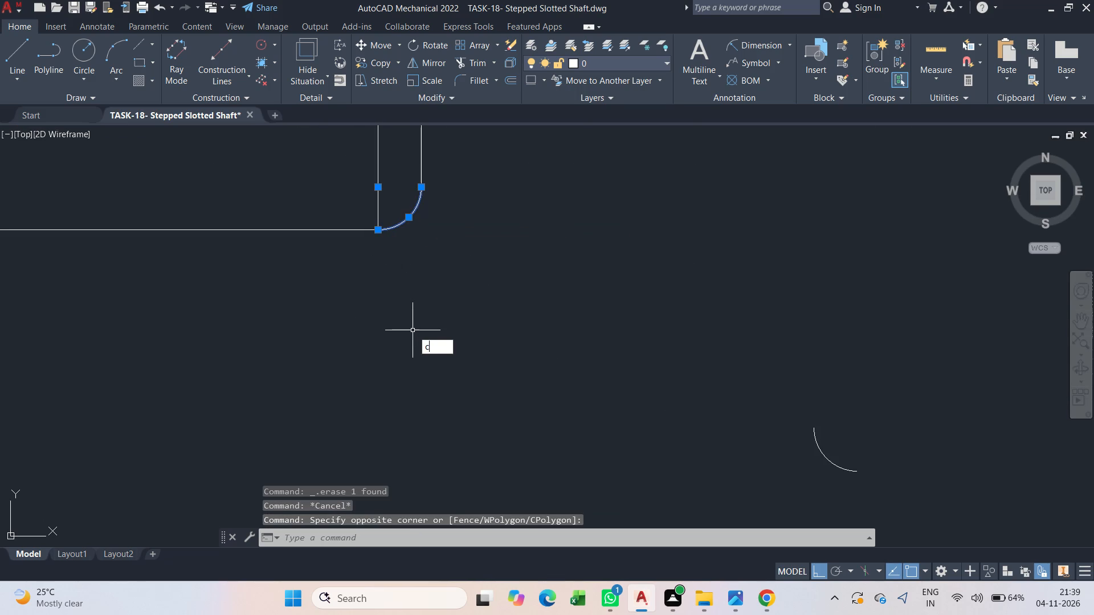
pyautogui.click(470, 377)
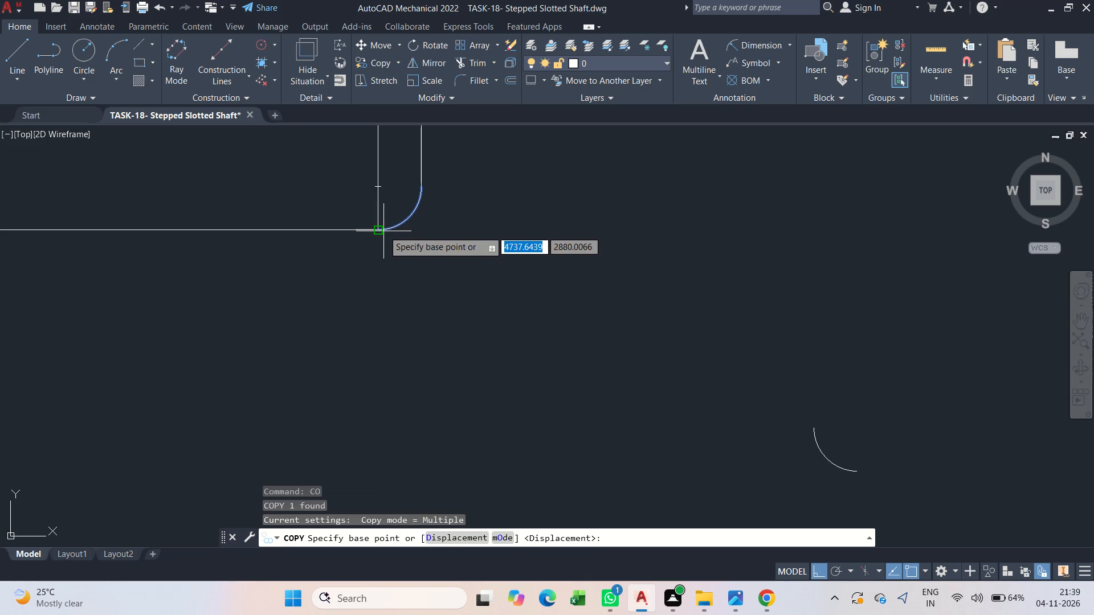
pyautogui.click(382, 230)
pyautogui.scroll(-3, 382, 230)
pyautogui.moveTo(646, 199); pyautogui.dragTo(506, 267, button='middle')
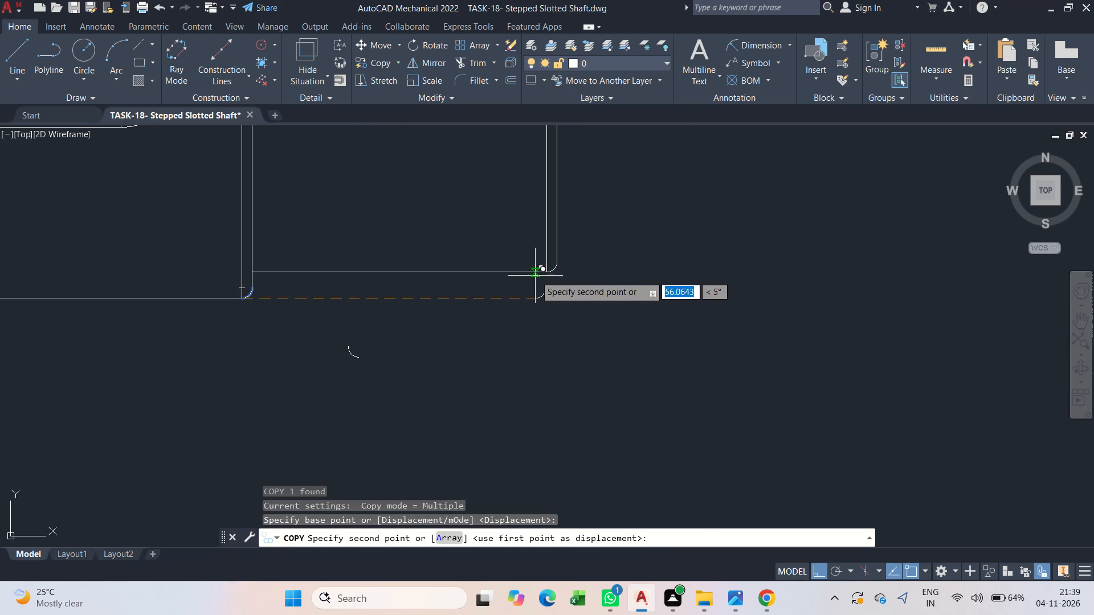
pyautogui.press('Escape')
# Mirror the lower-right arcs of the largest and right end sections about the shaft's centerline, keeping the source arcs.
pyautogui.scroll(-4, 464, 331)
pyautogui.scroll(1, 491, 327)
pyautogui.scroll(-2, 491, 327)
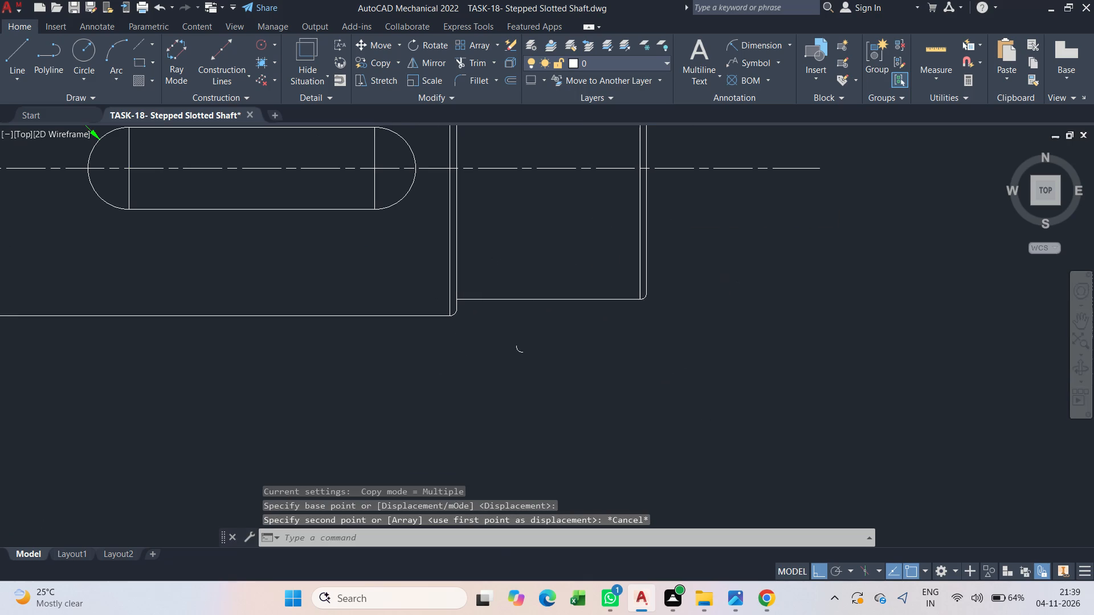
pyautogui.scroll(2, 464, 309)
pyautogui.click(472, 329)
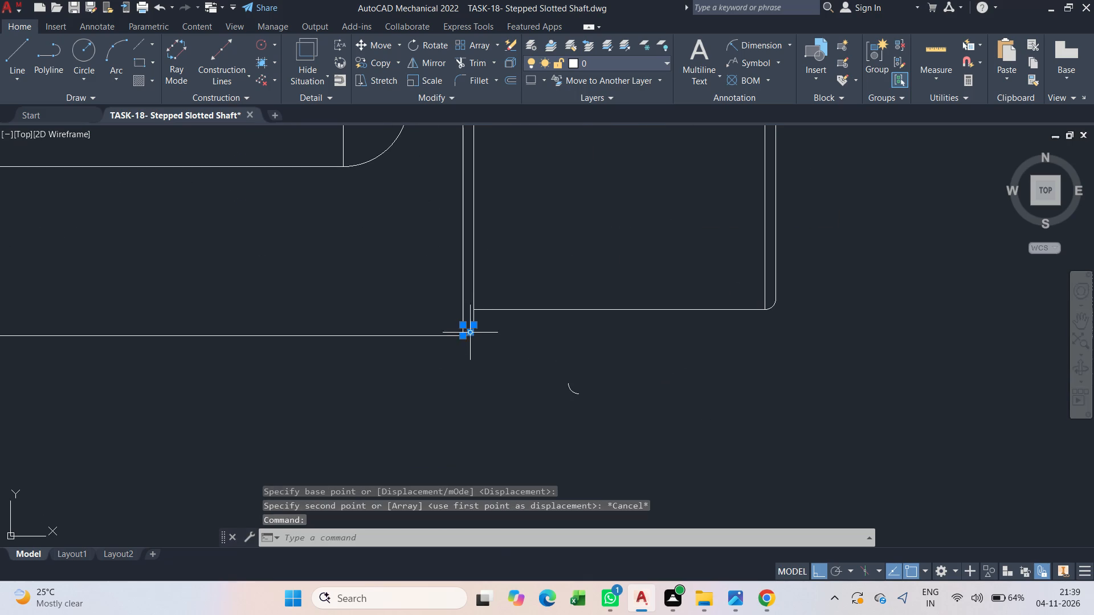
pyautogui.scroll(2, 769, 292)
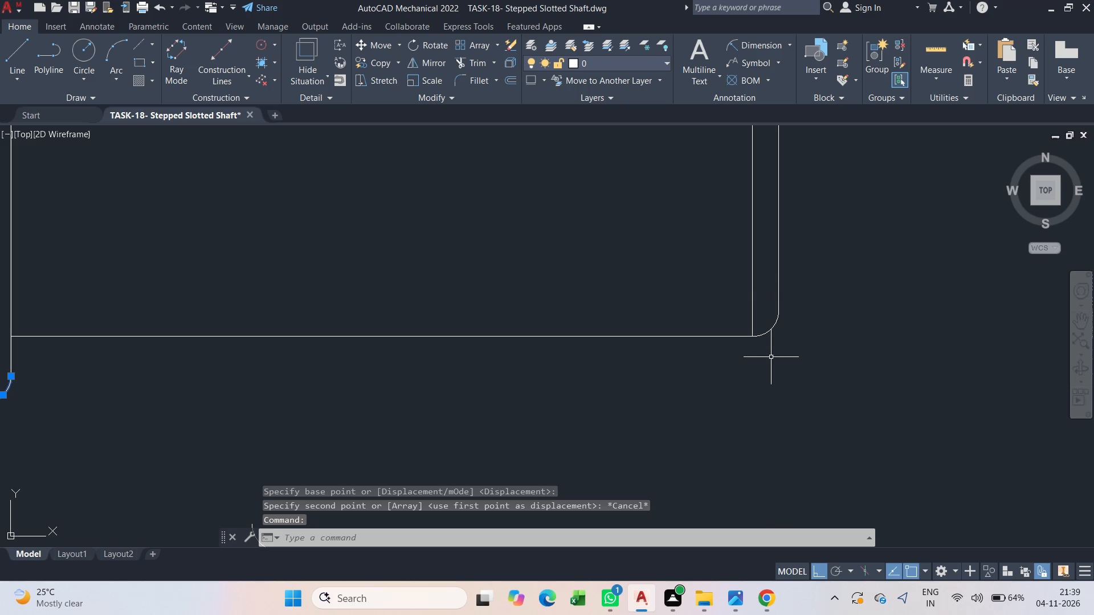
pyautogui.click(768, 332)
pyautogui.scroll(-3, 586, 338)
pyautogui.moveTo(495, 346); pyautogui.dragTo(493, 361, button='middle')
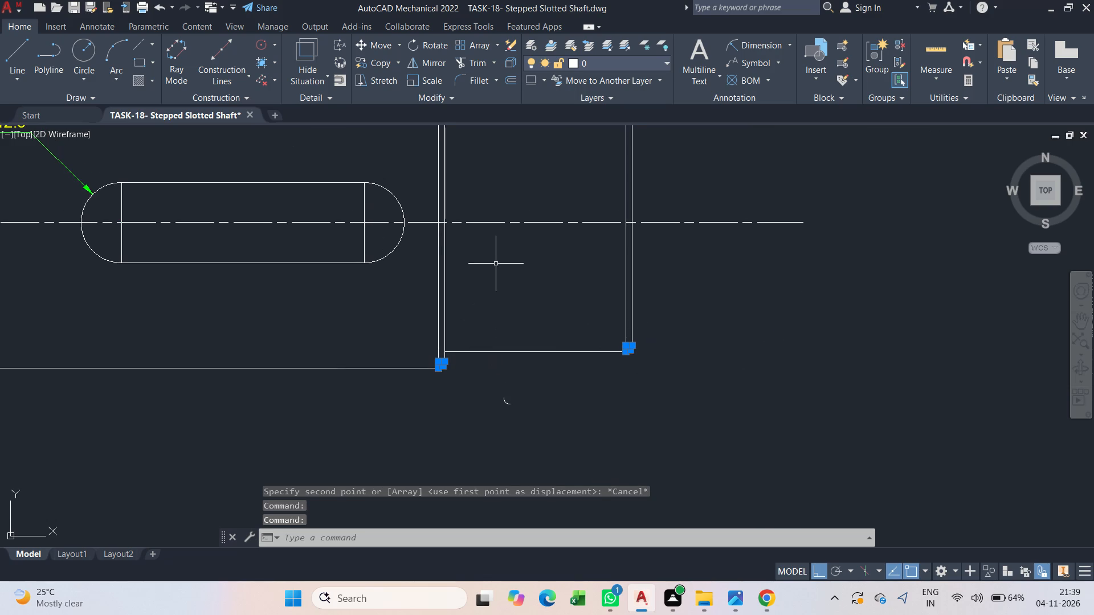
pyautogui.scroll(1, 489, 252)
pyautogui.write('mi')
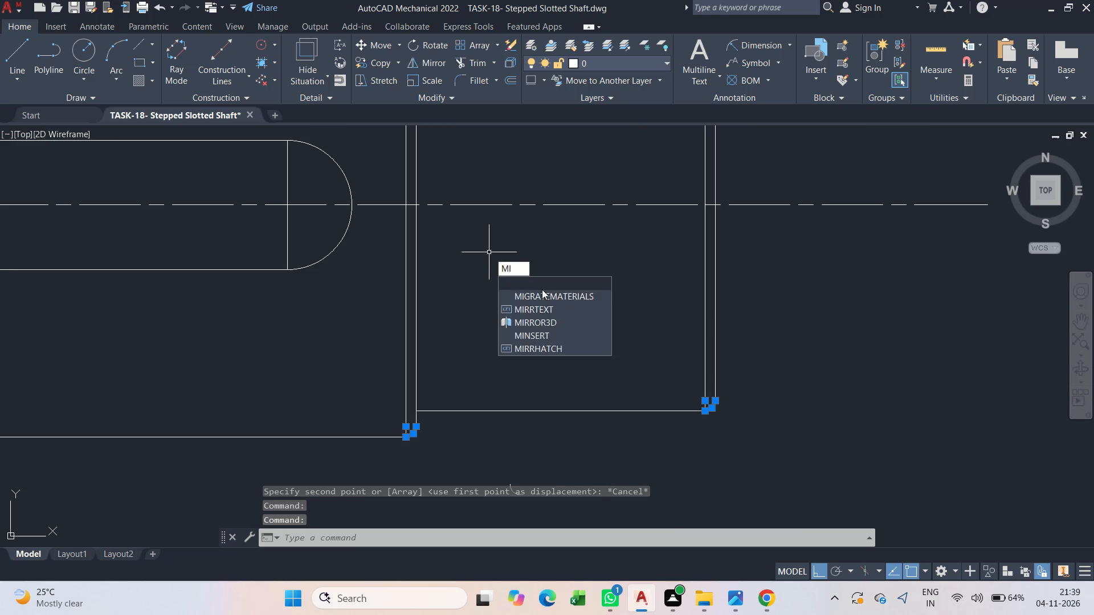
pyautogui.click(542, 289)
pyautogui.click(404, 203)
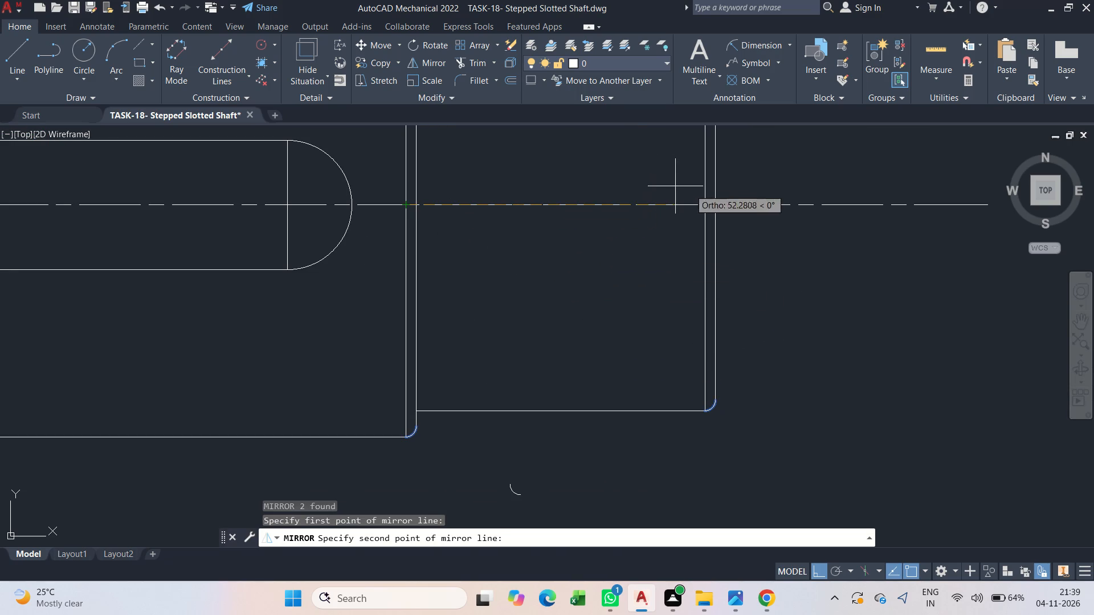
pyautogui.click(714, 205)
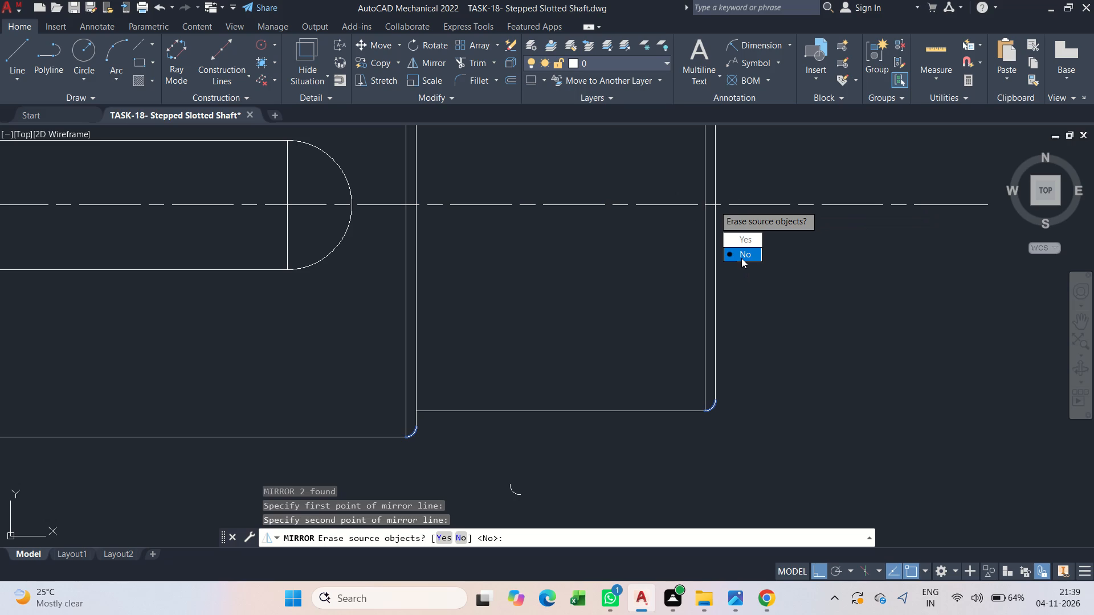
pyautogui.moveTo(741, 258); pyautogui.dragTo(714, 205)
pyautogui.scroll(-3, 554, 238)
pyautogui.moveTo(552, 250); pyautogui.dragTo(535, 288, button='middle')
pyautogui.press('Escape')
# Delete the diagonal chamfer lines at the upper-right corners of the largest section and the right end section.
pyautogui.scroll(5, 516, 204)
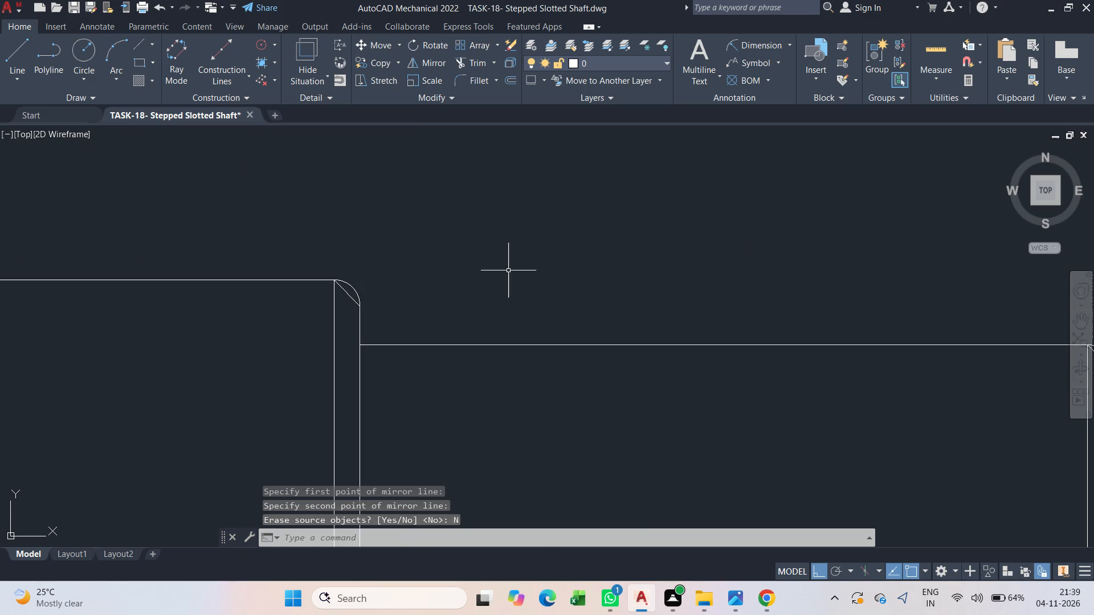
pyautogui.scroll(2, 376, 301)
pyautogui.click(326, 297)
pyautogui.press('Delete')
pyautogui.scroll(-3, 409, 370)
pyautogui.moveTo(505, 386); pyautogui.dragTo(222, 370, button='middle')
pyautogui.scroll(2, 543, 366)
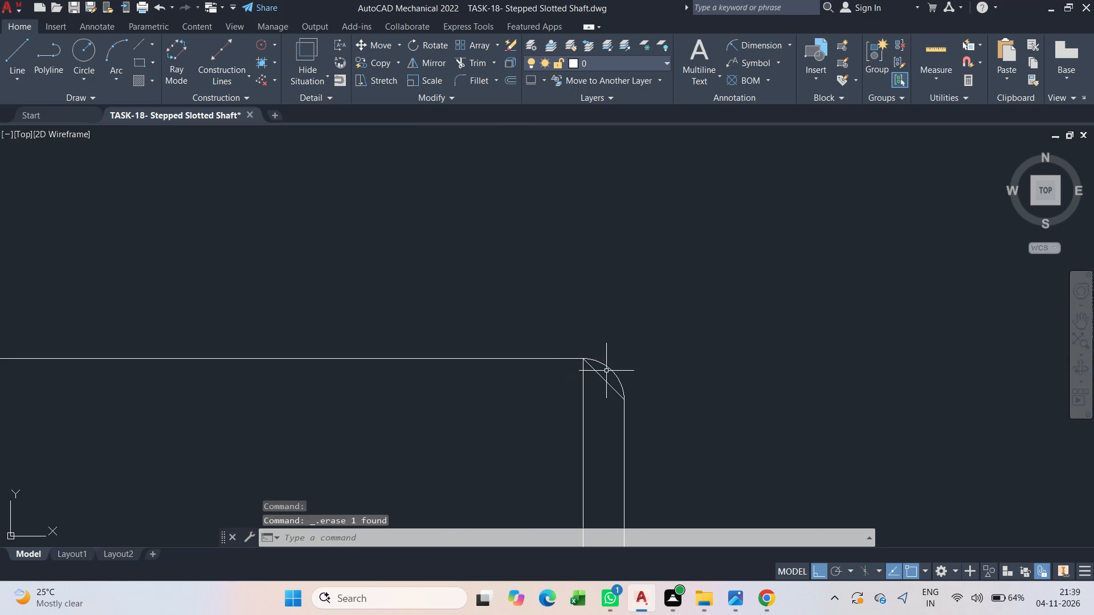
pyautogui.click(596, 378)
pyautogui.click(604, 368)
pyautogui.click(601, 379)
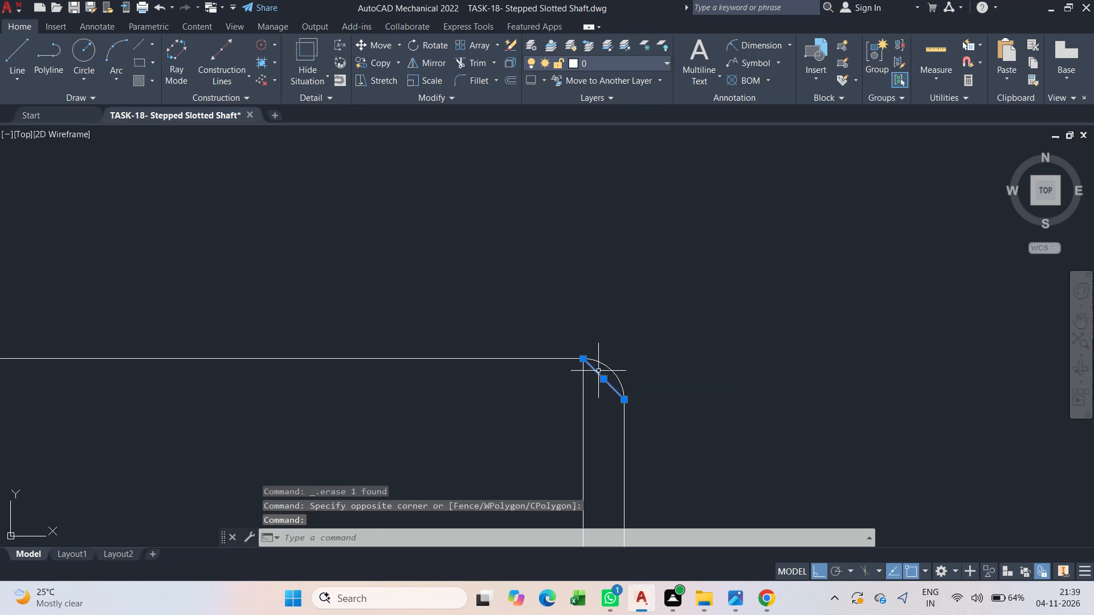
pyautogui.press('Delete')
# Check the section corners along the shaft's upper edge for chamfers that still need arcs.
pyautogui.scroll(-7, 570, 397)
pyautogui.scroll(1, 289, 378)
pyautogui.moveTo(230, 382); pyautogui.dragTo(769, 293, button='middle')
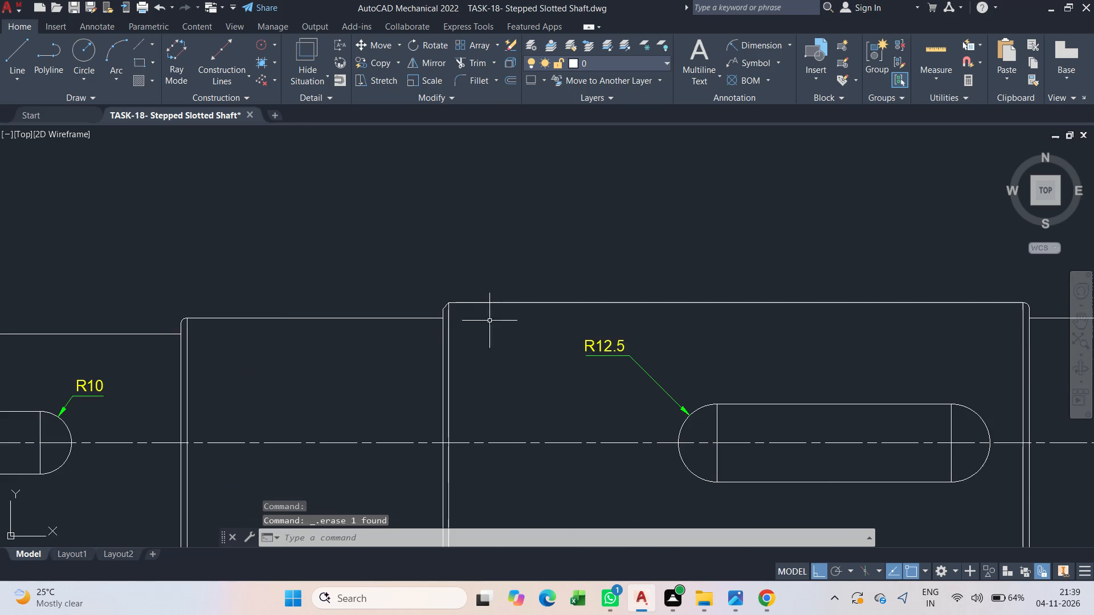
pyautogui.scroll(3, 460, 323)
pyautogui.moveTo(397, 277); pyautogui.dragTo(373, 311, button='middle')
pyautogui.press('Escape')
pyautogui.scroll(-3, 373, 312)
pyautogui.moveTo(732, 348); pyautogui.dragTo(537, 316, button='middle')
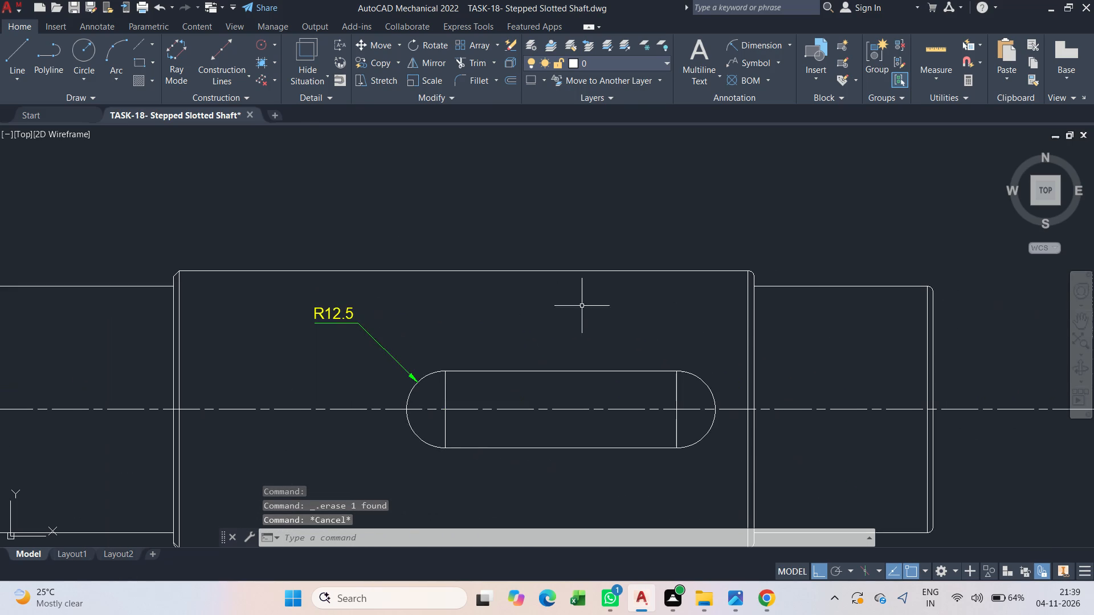
pyautogui.scroll(1, 783, 274)
pyautogui.moveTo(254, 345); pyautogui.dragTo(805, 269, button='middle')
pyautogui.scroll(-2, 449, 302)
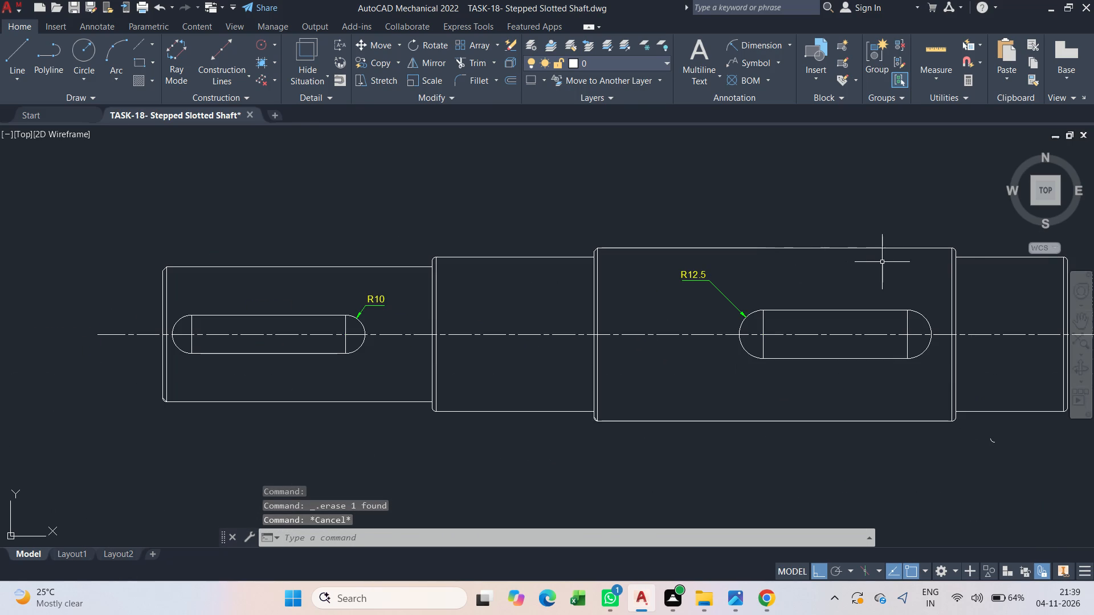
# Mirror the largest section's upper-right corner arc about a vertical line through its top edge midpoint, keeping the source arc.
pyautogui.scroll(4, 948, 248)
pyautogui.click(953, 263)
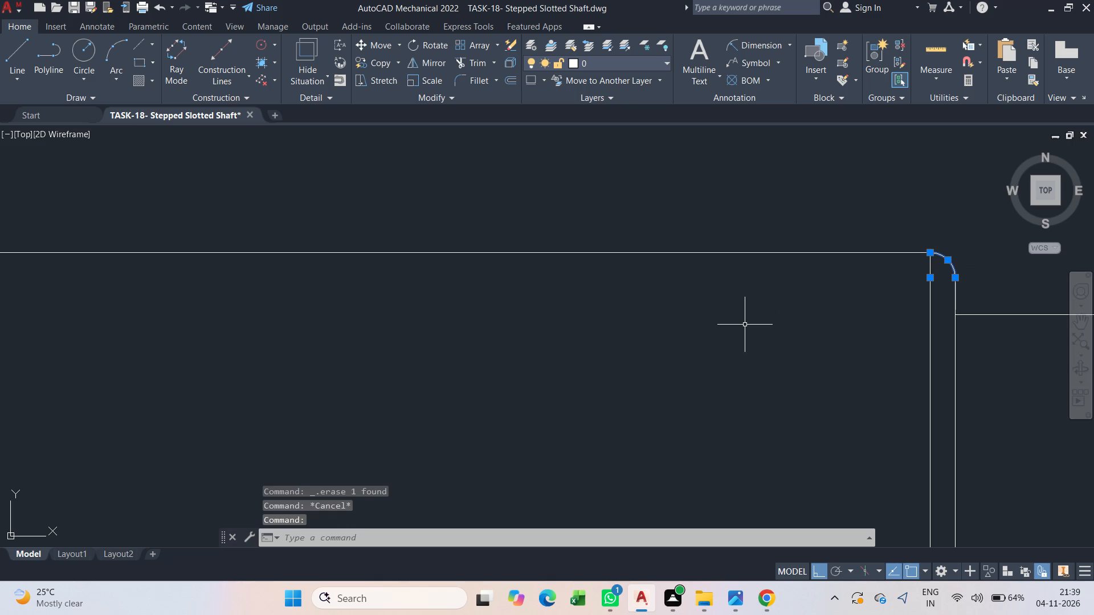
pyautogui.write('mi')
pyautogui.moveTo(793, 360); pyautogui.dragTo(786, 360)
pyautogui.scroll(-3, 611, 335)
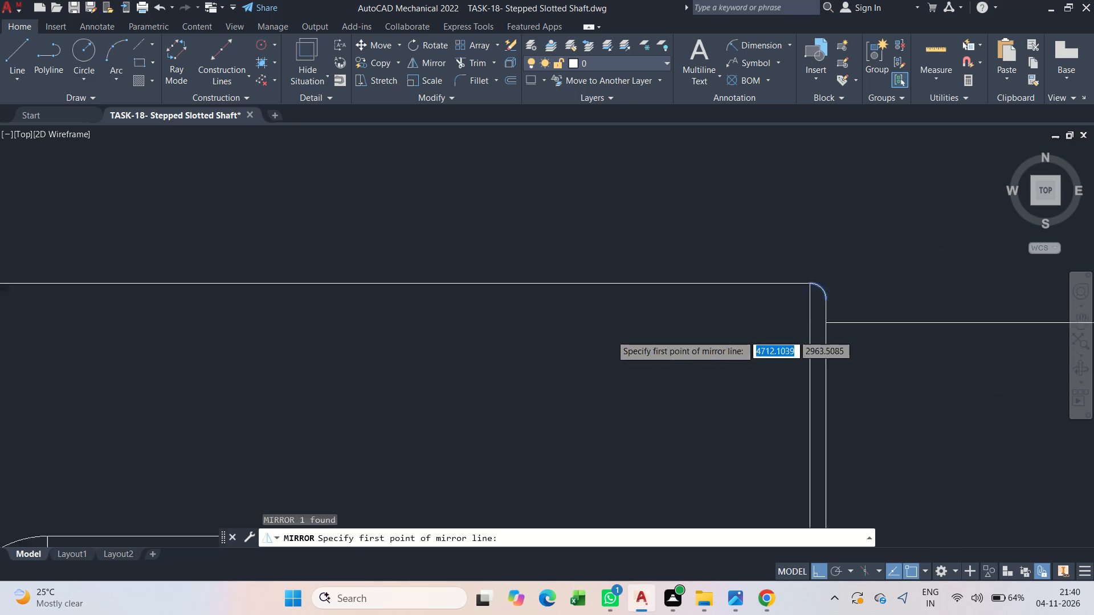
pyautogui.moveTo(251, 316); pyautogui.dragTo(332, 299, button='middle')
pyautogui.scroll(-1, 330, 300)
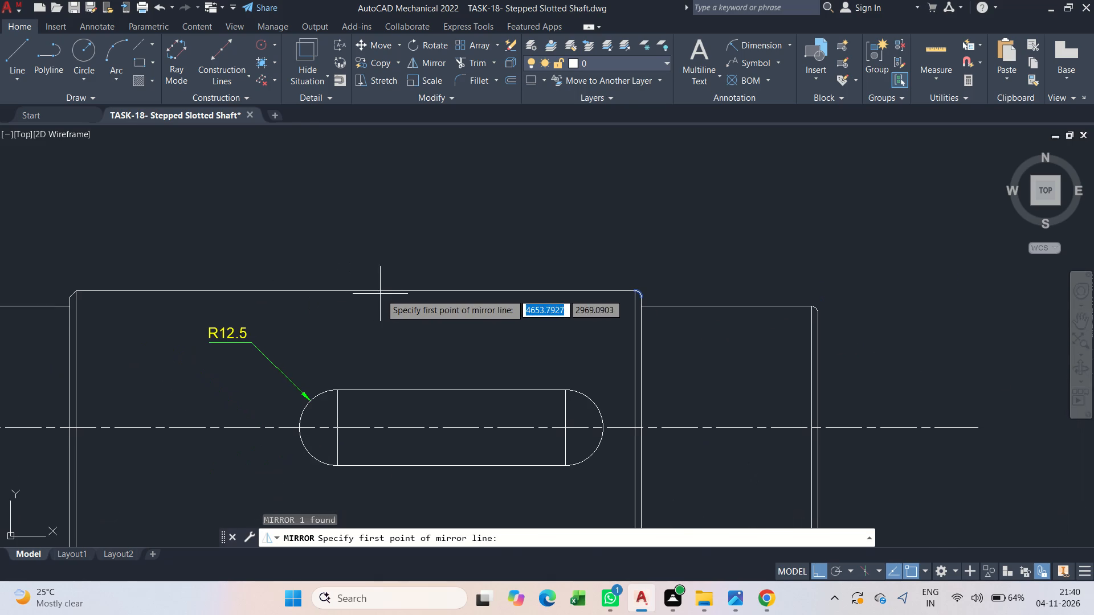
pyautogui.moveTo(353, 294); pyautogui.dragTo(362, 316)
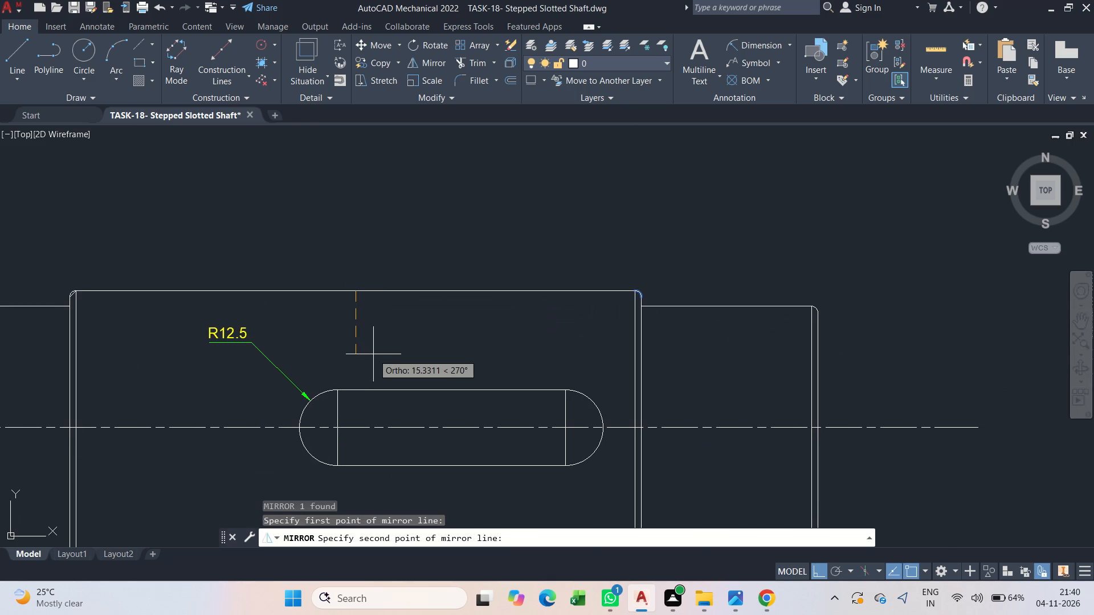
pyautogui.click(372, 357)
pyautogui.moveTo(402, 403); pyautogui.dragTo(372, 357)
# Delete the diagonal chamfer line at the upper-left corner of the largest section.
pyautogui.scroll(4, 88, 282)
pyautogui.moveTo(0, 351); pyautogui.dragTo(319, 323, button='middle')
pyautogui.scroll(2, 321, 320)
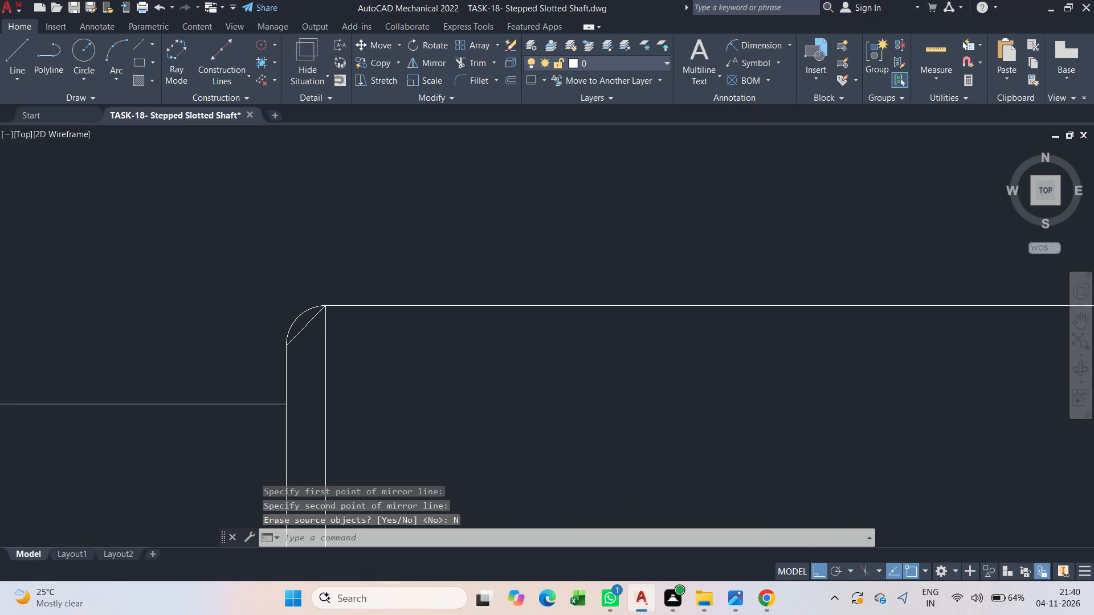
pyautogui.moveTo(309, 333); pyautogui.dragTo(299, 329)
pyautogui.click(288, 318)
pyautogui.press('Delete')
pyautogui.scroll(-1, 410, 346)
pyautogui.press('Escape')
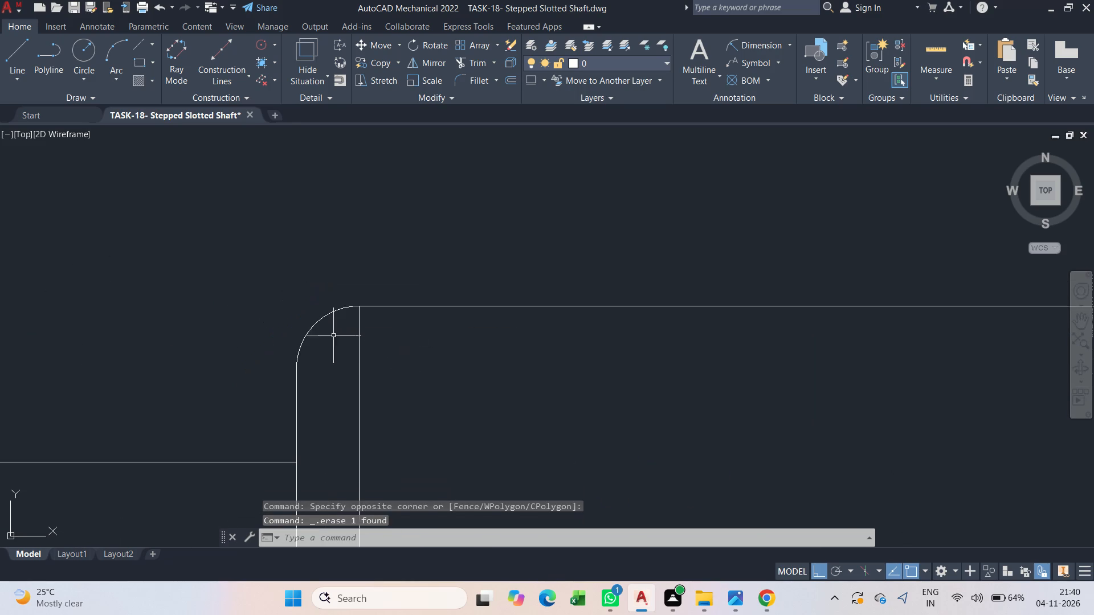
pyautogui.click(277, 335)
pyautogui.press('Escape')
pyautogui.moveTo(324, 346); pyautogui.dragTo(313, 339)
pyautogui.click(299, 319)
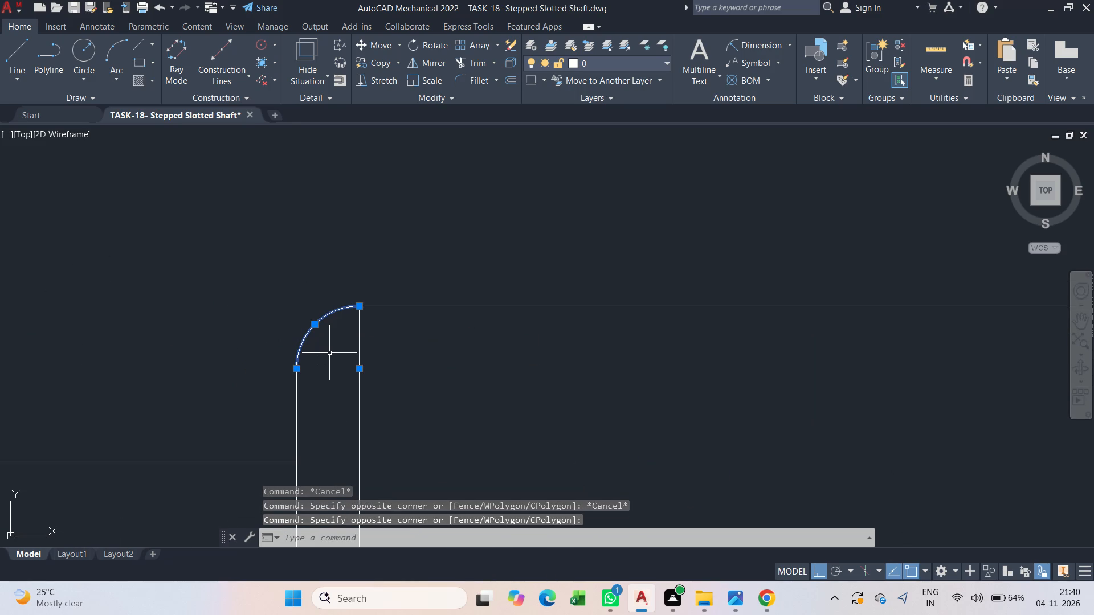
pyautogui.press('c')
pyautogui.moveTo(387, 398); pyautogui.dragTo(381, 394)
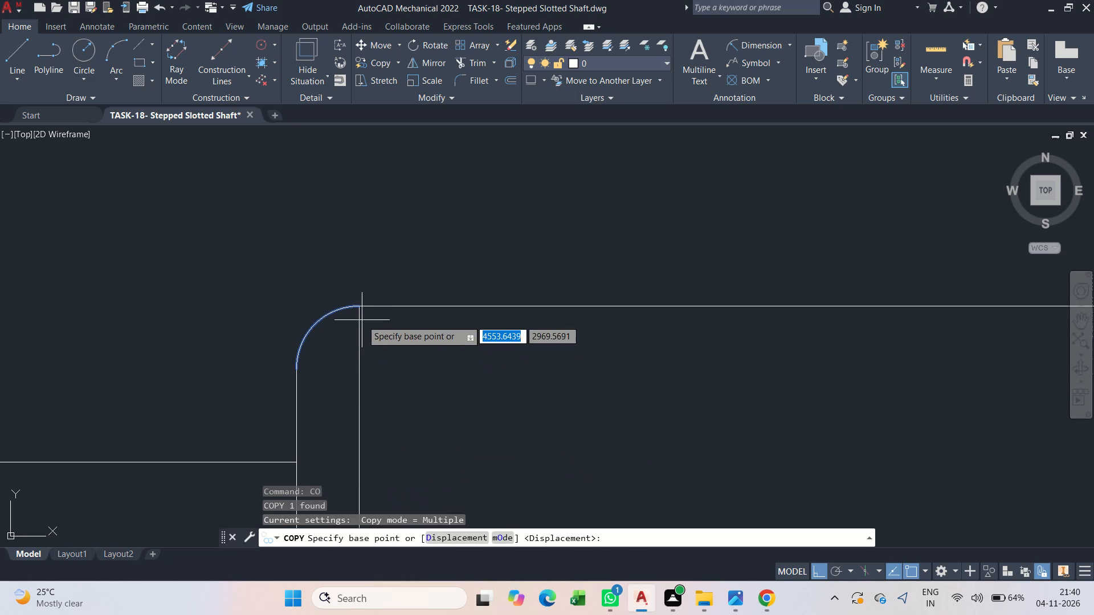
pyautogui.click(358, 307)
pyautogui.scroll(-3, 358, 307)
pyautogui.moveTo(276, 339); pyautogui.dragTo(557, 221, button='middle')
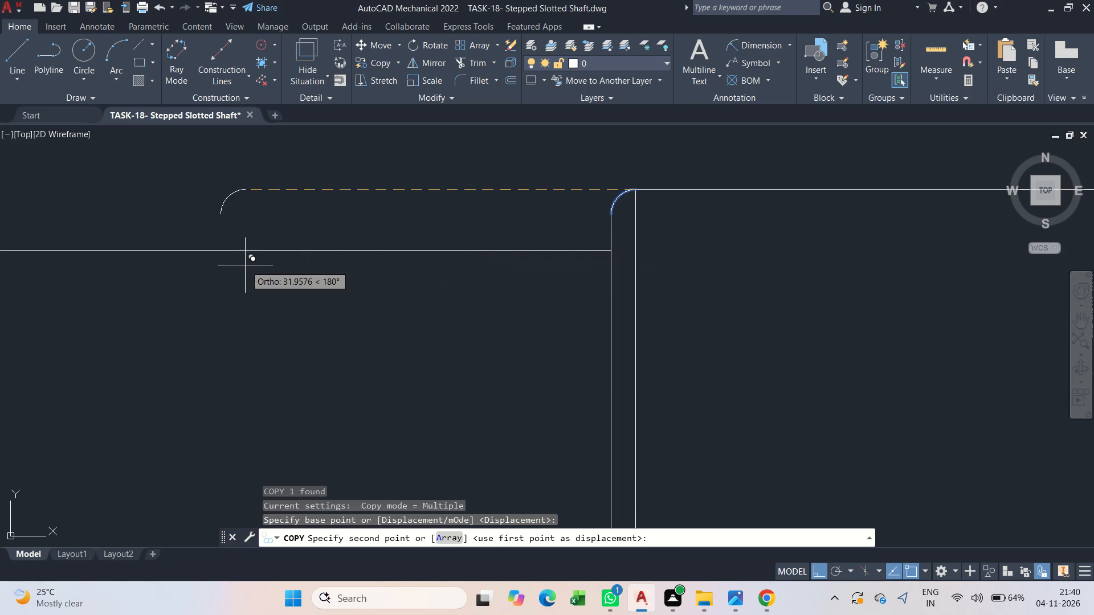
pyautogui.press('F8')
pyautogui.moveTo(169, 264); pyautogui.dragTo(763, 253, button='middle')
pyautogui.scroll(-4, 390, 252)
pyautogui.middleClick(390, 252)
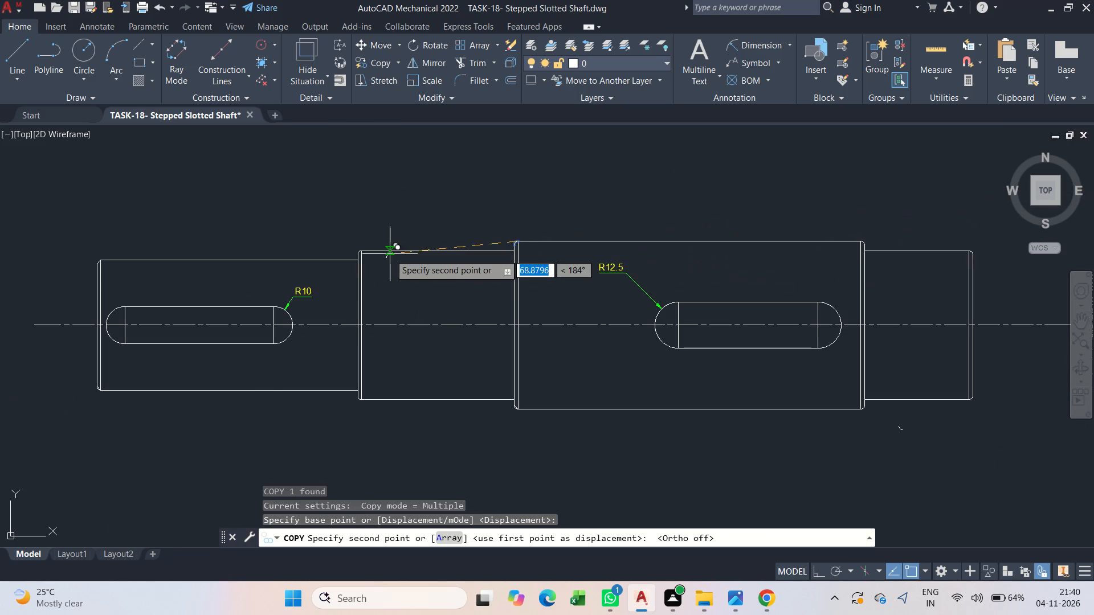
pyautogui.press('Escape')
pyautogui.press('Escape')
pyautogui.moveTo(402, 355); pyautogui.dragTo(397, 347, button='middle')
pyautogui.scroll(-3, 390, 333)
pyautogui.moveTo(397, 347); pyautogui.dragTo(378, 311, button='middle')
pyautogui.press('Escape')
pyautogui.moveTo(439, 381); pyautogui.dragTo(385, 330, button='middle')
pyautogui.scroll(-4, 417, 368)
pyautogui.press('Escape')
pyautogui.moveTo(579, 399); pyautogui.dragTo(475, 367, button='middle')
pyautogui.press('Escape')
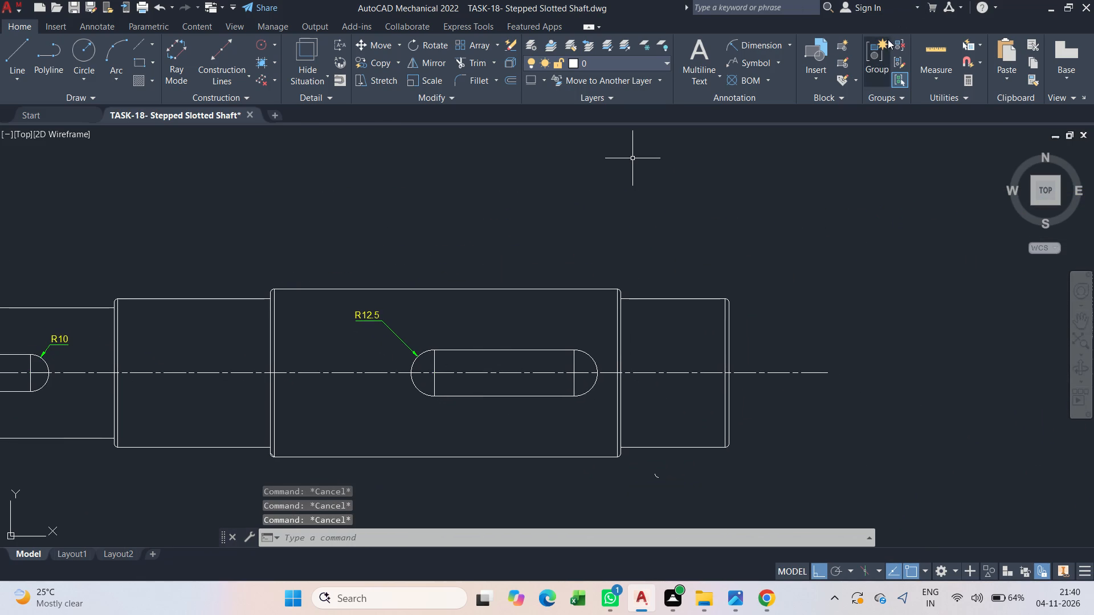
# Add a radius dimension to the upper-right corner arc of the largest section, placed outside above the shaft.
pyautogui.click(770, 47)
pyautogui.scroll(3, 276, 290)
pyautogui.moveTo(273, 290); pyautogui.dragTo(688, 272, button='middle')
pyautogui.scroll(-3, 476, 274)
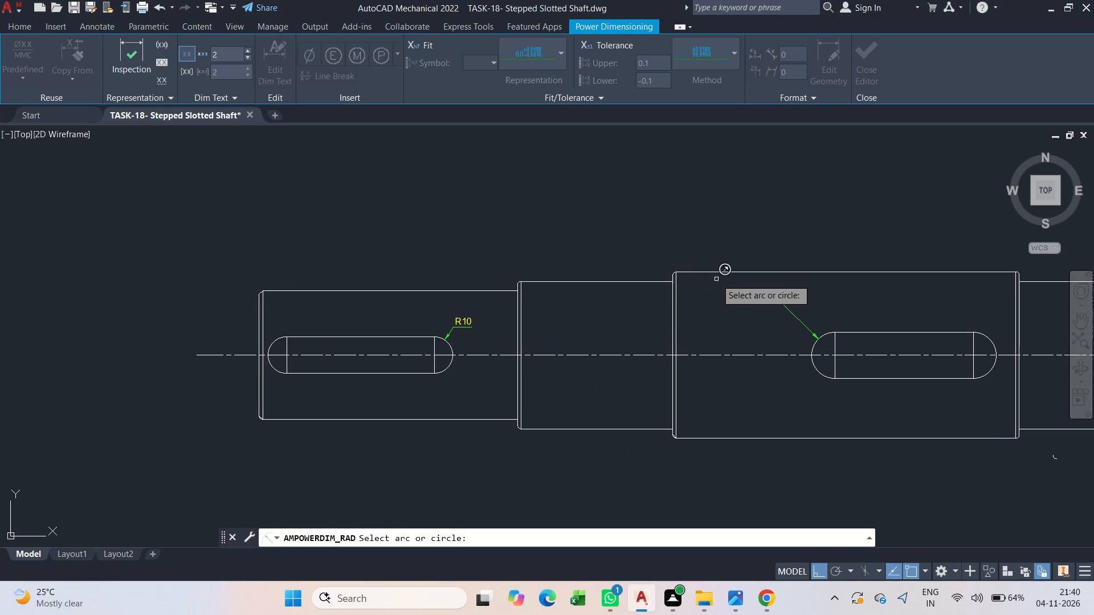
pyautogui.moveTo(627, 284); pyautogui.dragTo(410, 266, button='middle')
pyautogui.scroll(2, 817, 256)
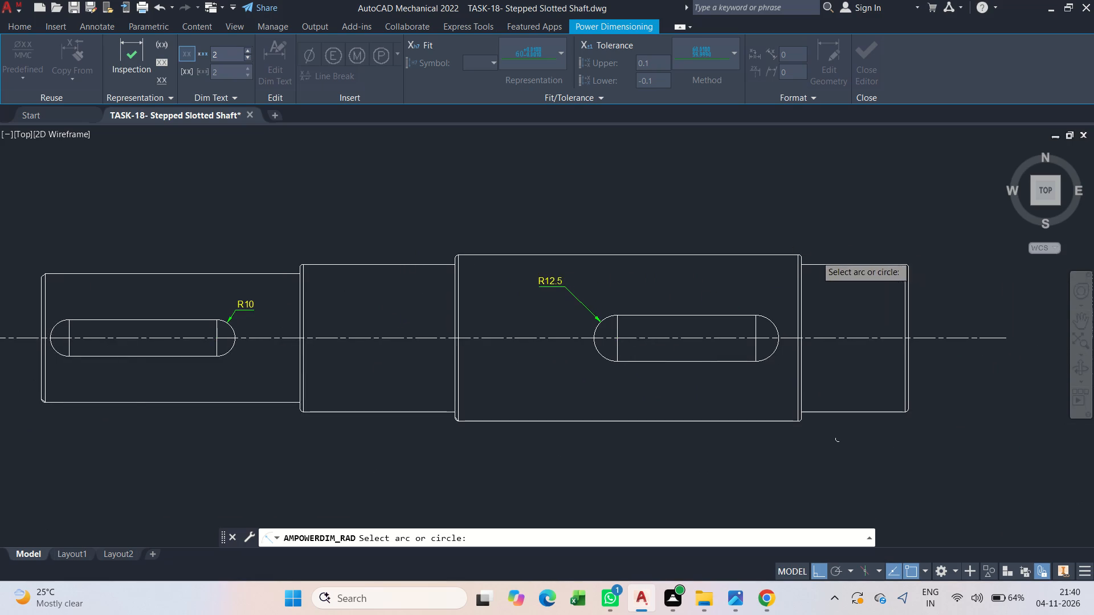
pyautogui.click(774, 258)
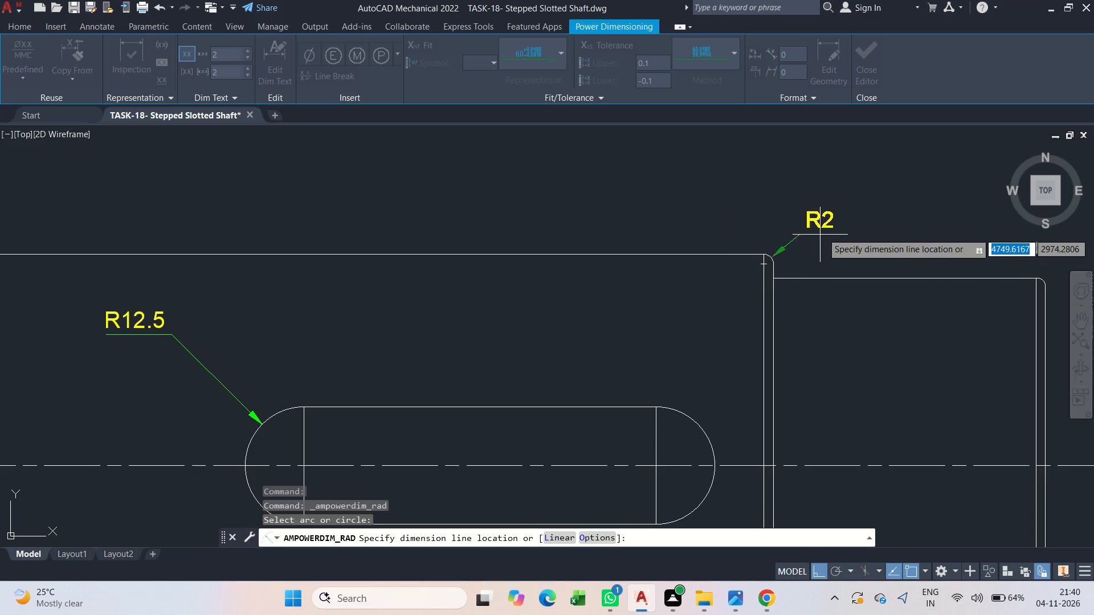
pyautogui.click(870, 201)
pyautogui.scroll(-1, 709, 254)
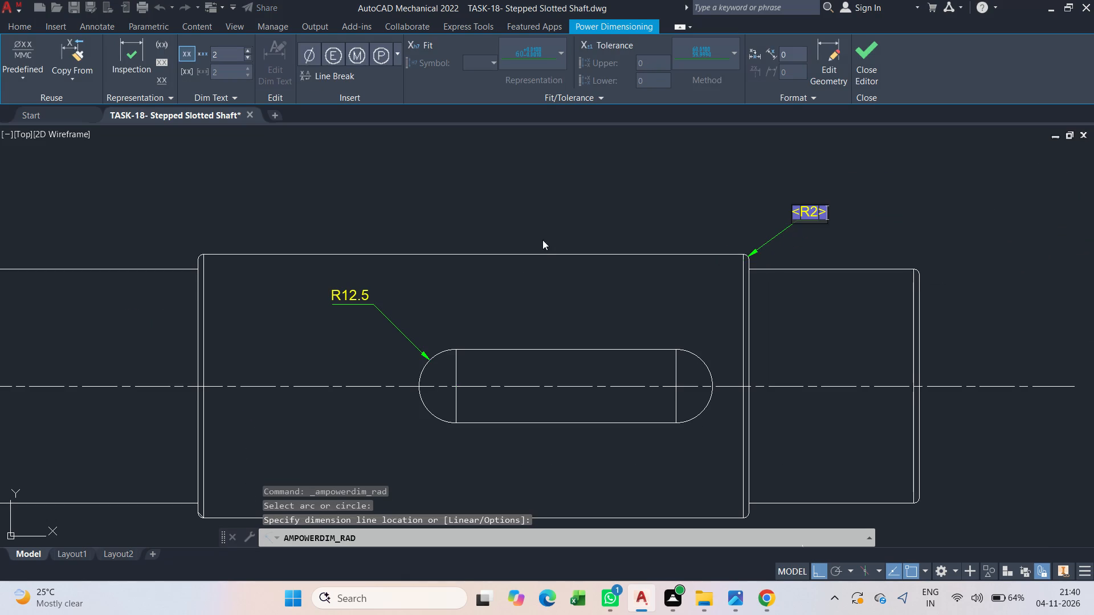
pyautogui.click(529, 198)
# Add a radius dimension to the upper-left corner arc of the largest section, placed up and left of the corner.
pyautogui.moveTo(335, 272); pyautogui.dragTo(631, 256, button='middle')
pyautogui.scroll(3, 486, 238)
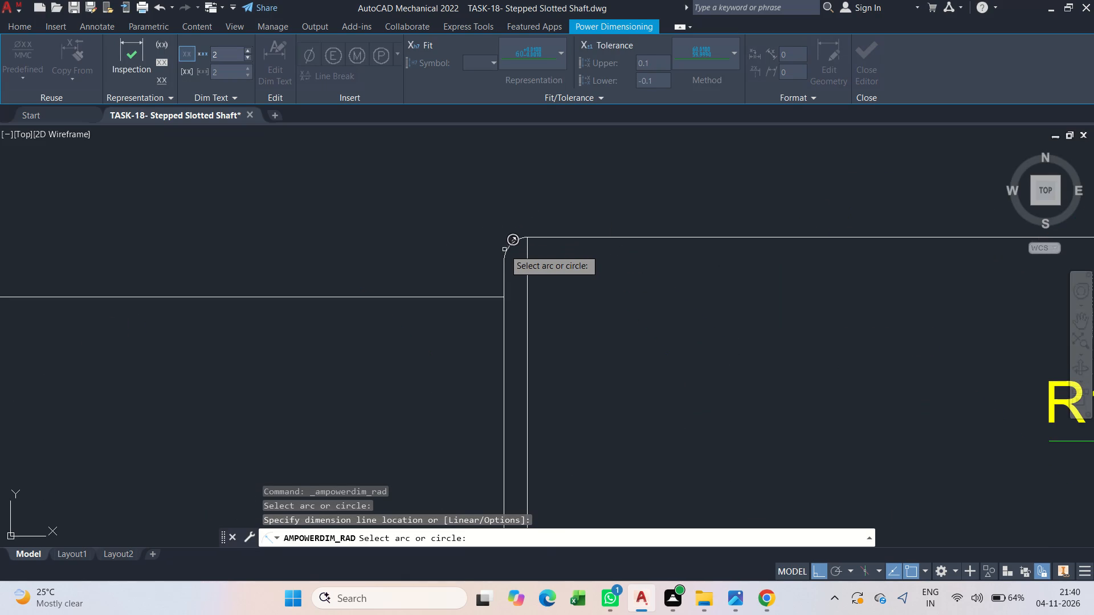
pyautogui.click(505, 249)
pyautogui.moveTo(460, 207); pyautogui.dragTo(519, 316, button='middle')
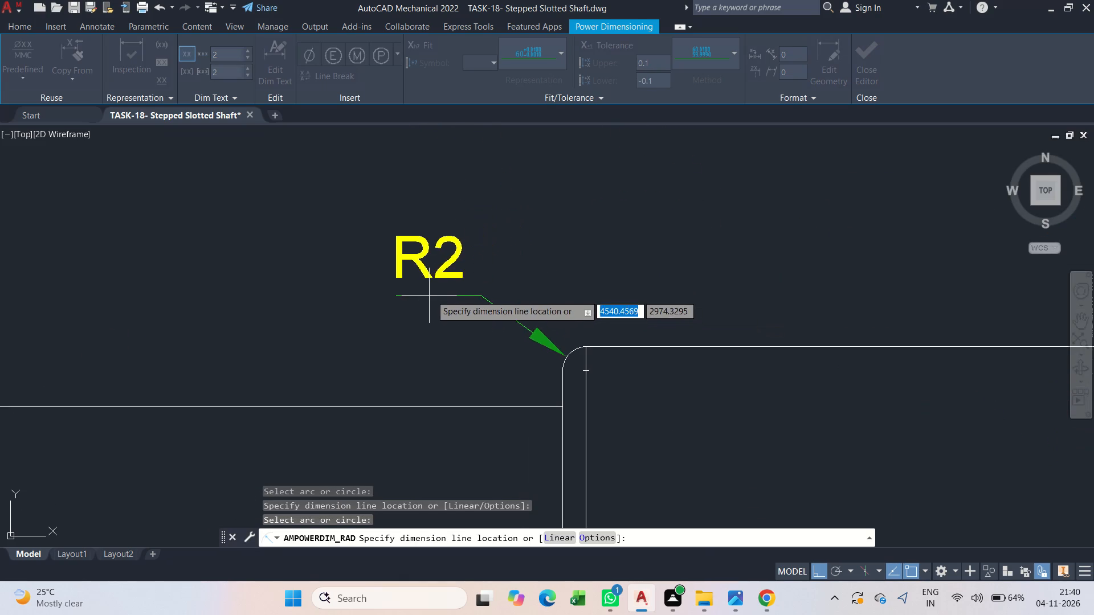
pyautogui.click(432, 294)
# Add a radius dimension to the upper-left corner arc of the section between the left end and largest sections.
pyautogui.scroll(-2, 428, 324)
pyautogui.moveTo(415, 337); pyautogui.dragTo(638, 254, button='middle')
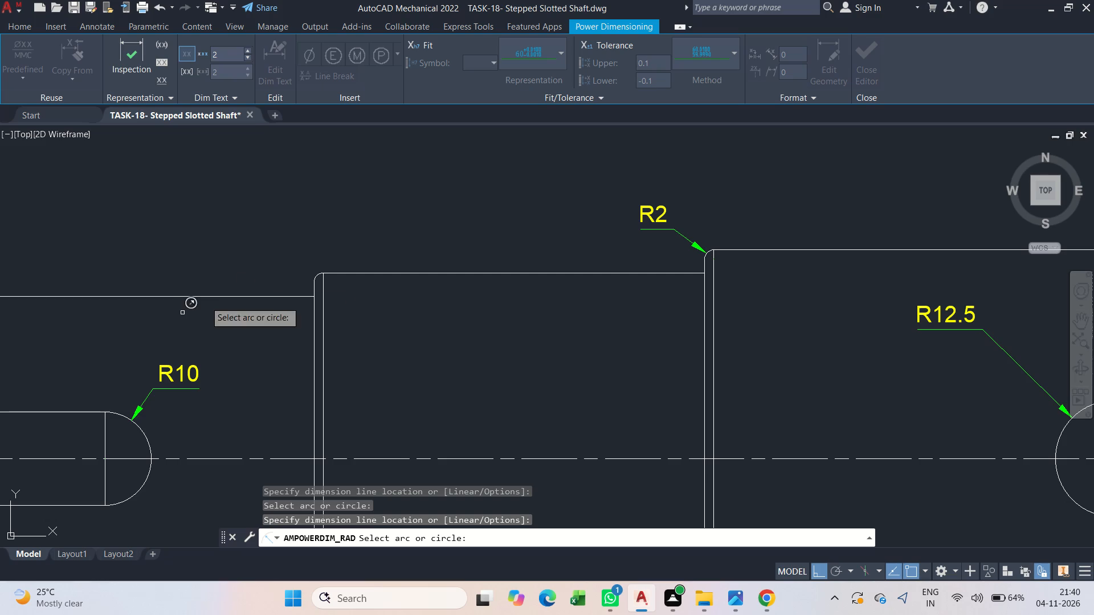
pyautogui.scroll(2, 281, 280)
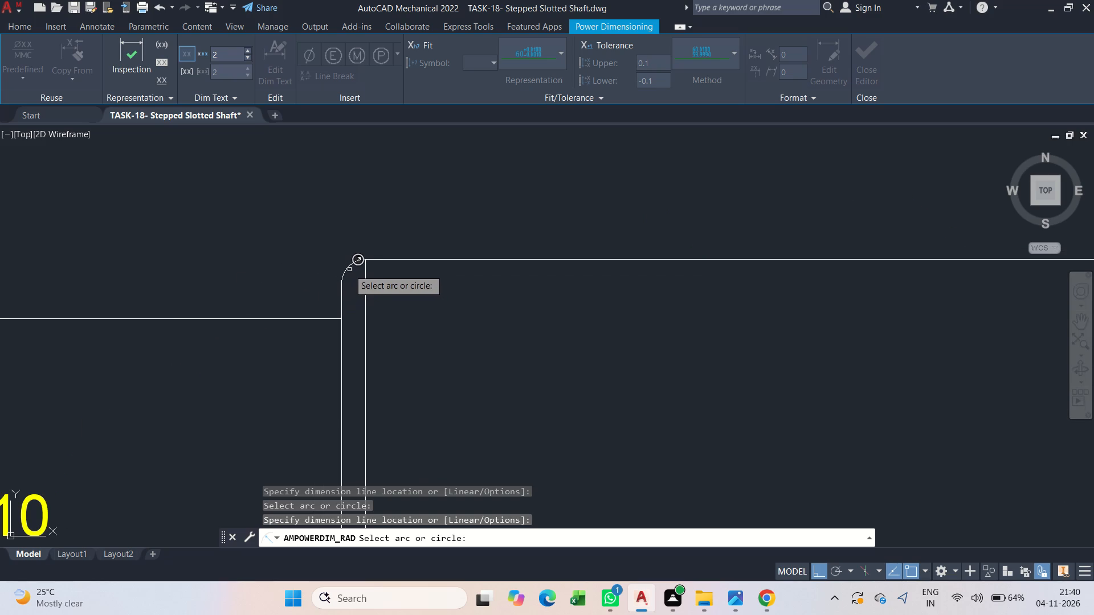
pyautogui.moveTo(349, 269); pyautogui.dragTo(339, 262)
pyautogui.click(227, 215)
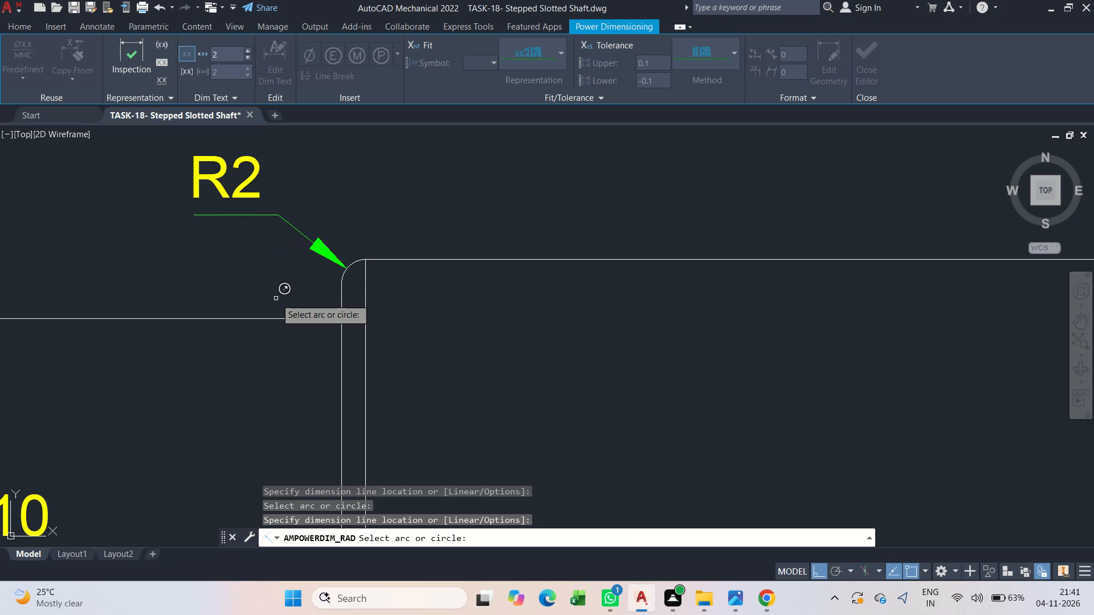
pyautogui.press('Escape')
pyautogui.press('Escape')
# Delete the arc at the lower-left corner of the left end section, keeping its diagonal chamfer line.
pyautogui.scroll(-2, 420, 268)
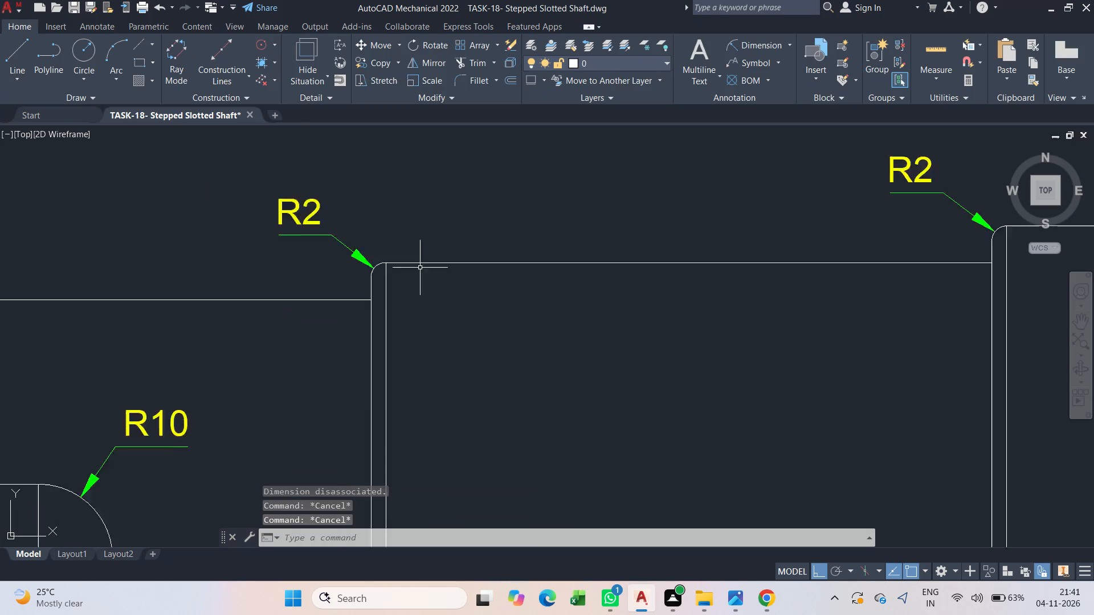
pyautogui.scroll(-2, 420, 268)
pyautogui.moveTo(319, 310); pyautogui.dragTo(597, 220, button='middle')
pyautogui.press('Escape')
pyautogui.scroll(3, 454, 184)
pyautogui.scroll(2, 408, 193)
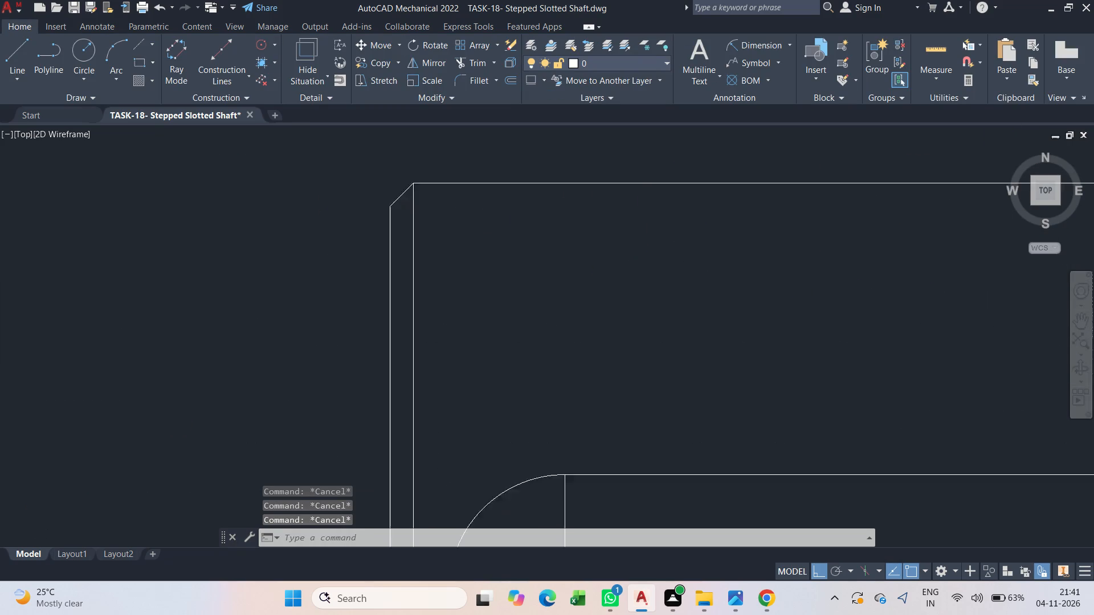
pyautogui.scroll(-4, 408, 193)
pyautogui.press('Escape')
pyautogui.scroll(5, 400, 400)
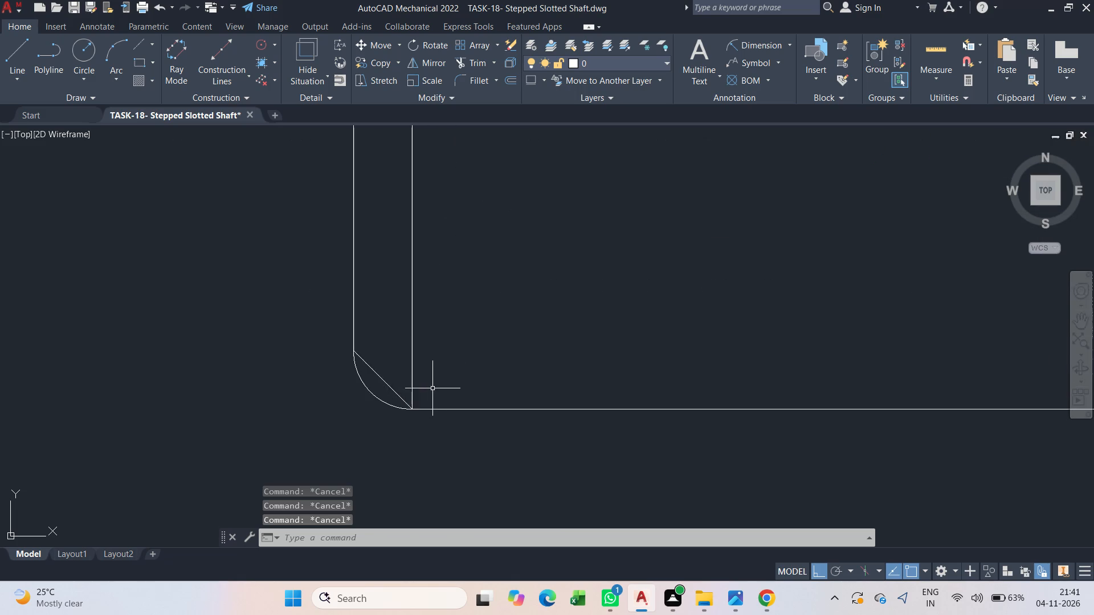
pyautogui.moveTo(395, 396); pyautogui.dragTo(387, 396)
pyautogui.press('Escape')
pyautogui.click(375, 397)
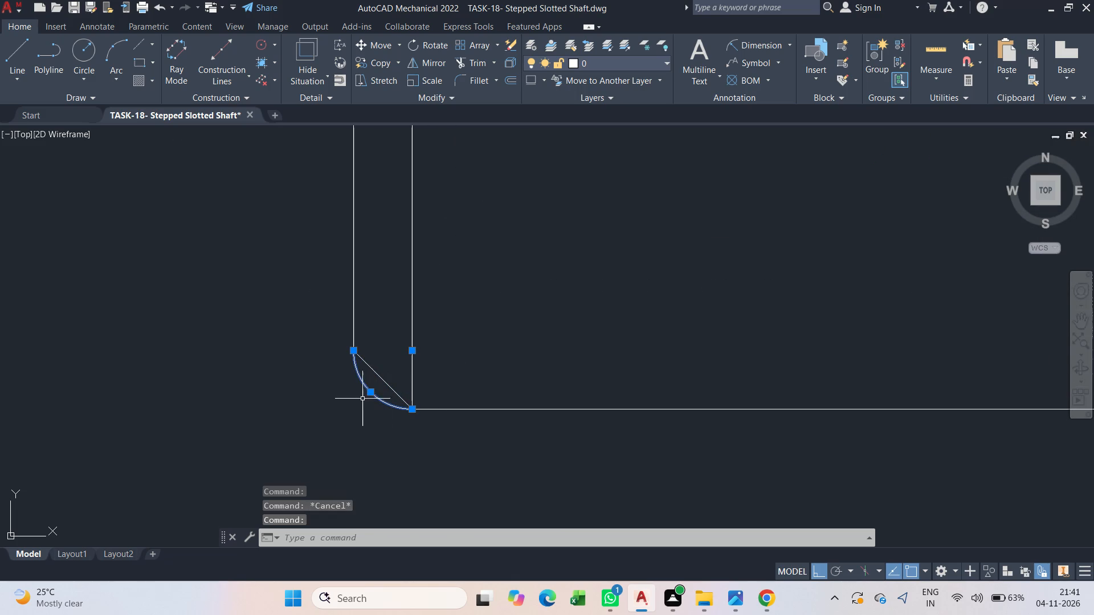
pyautogui.press('Delete')
pyautogui.press('Escape')
# Save the drawing.
pyautogui.hotkey('ctrl', 's')
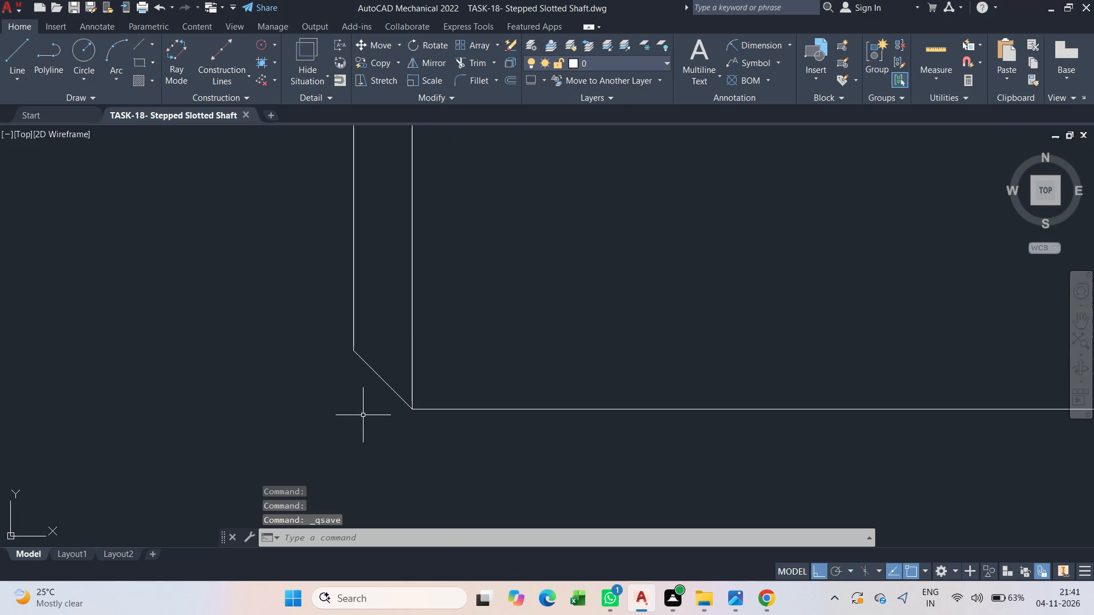
pyautogui.press('Escape')
# Place a horizontal dimension above the shaft across the upper-left chamfer of the left end section.
pyautogui.moveTo(391, 334); pyautogui.dragTo(350, 419, button='middle')
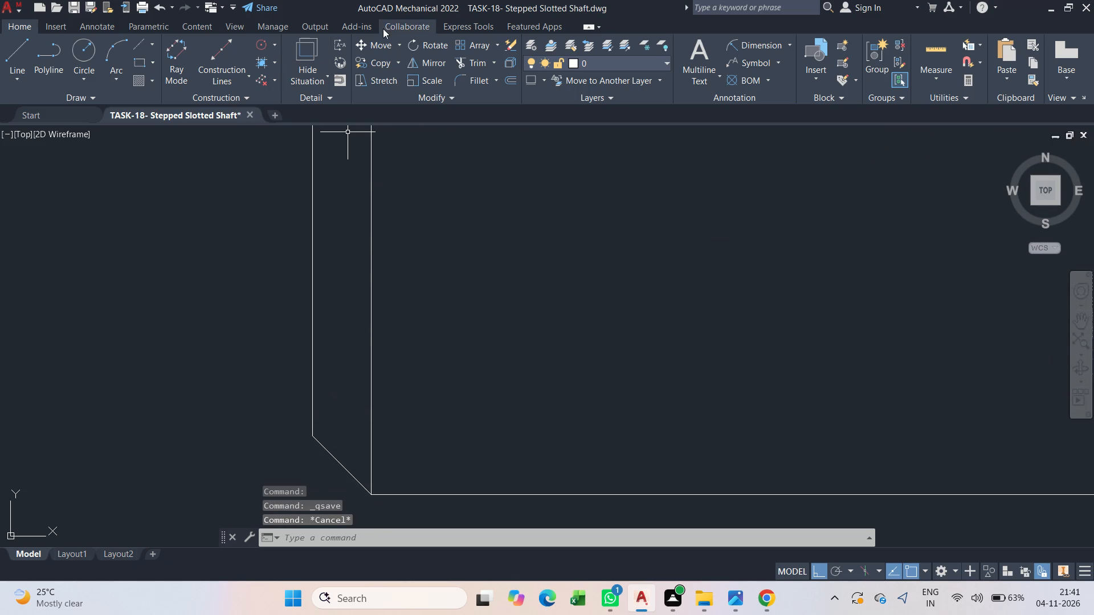
pyautogui.click(789, 45)
pyautogui.click(757, 162)
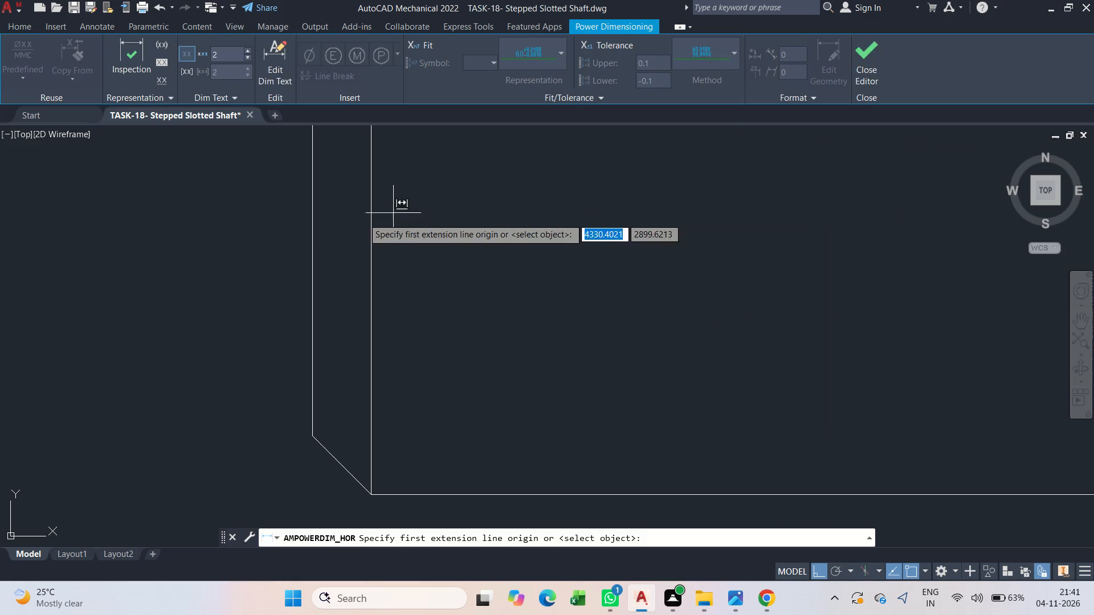
pyautogui.moveTo(339, 285); pyautogui.dragTo(304, 442, button='middle')
pyautogui.moveTo(319, 254); pyautogui.dragTo(283, 412, button='middle')
pyautogui.scroll(-3, 309, 333)
pyautogui.moveTo(292, 240); pyautogui.dragTo(263, 493, button='middle')
pyautogui.scroll(-2, 263, 493)
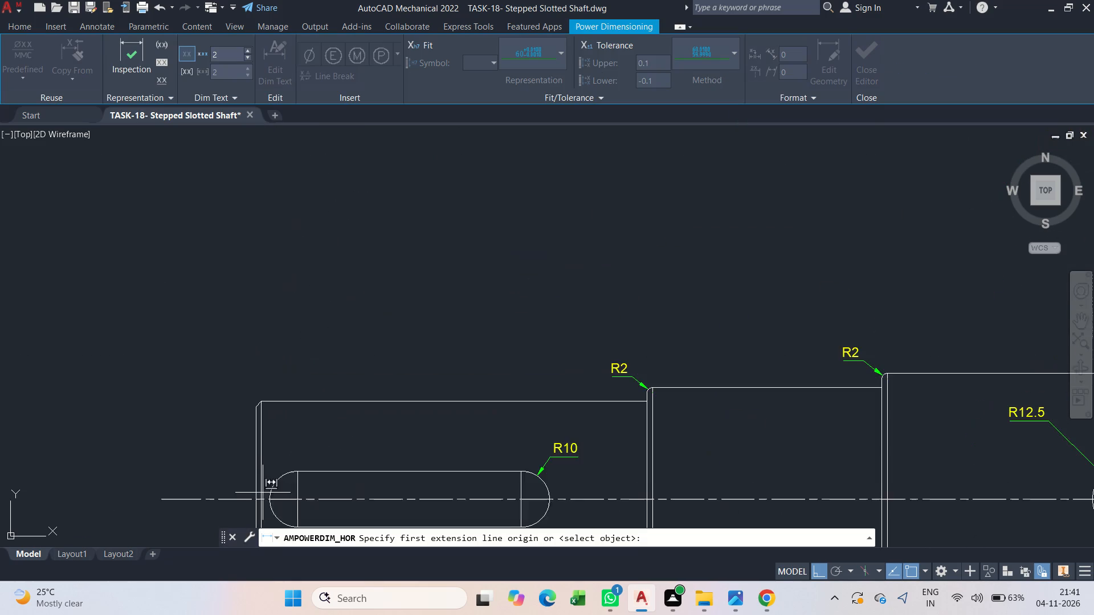
pyautogui.scroll(4, 271, 419)
pyautogui.click(165, 342)
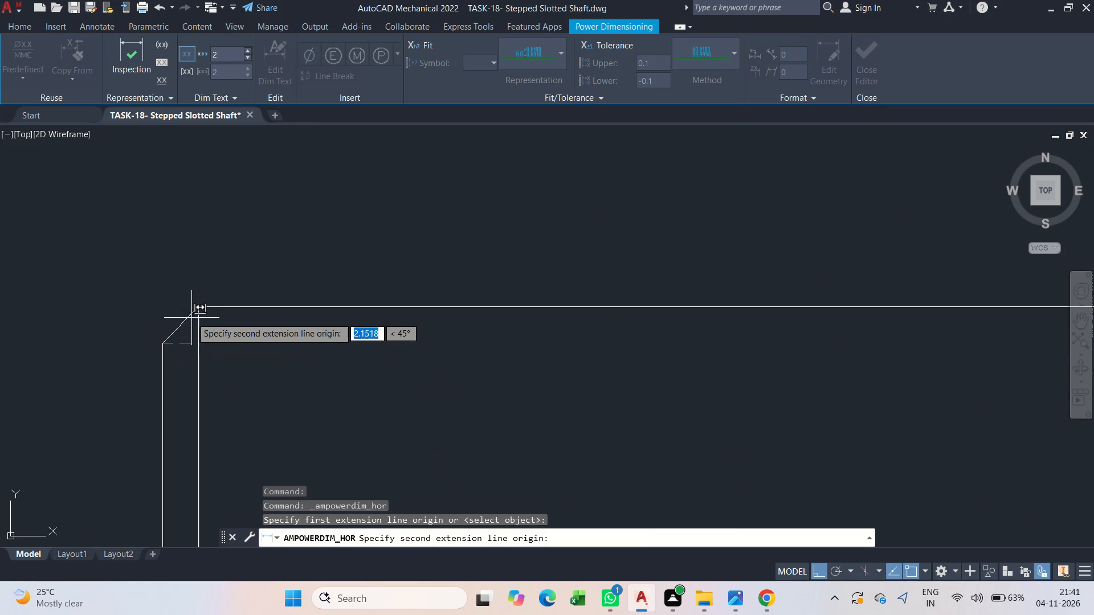
pyautogui.click(195, 311)
pyautogui.moveTo(206, 241); pyautogui.dragTo(187, 479, button='middle')
pyautogui.scroll(-2, 187, 479)
pyautogui.click(284, 291)
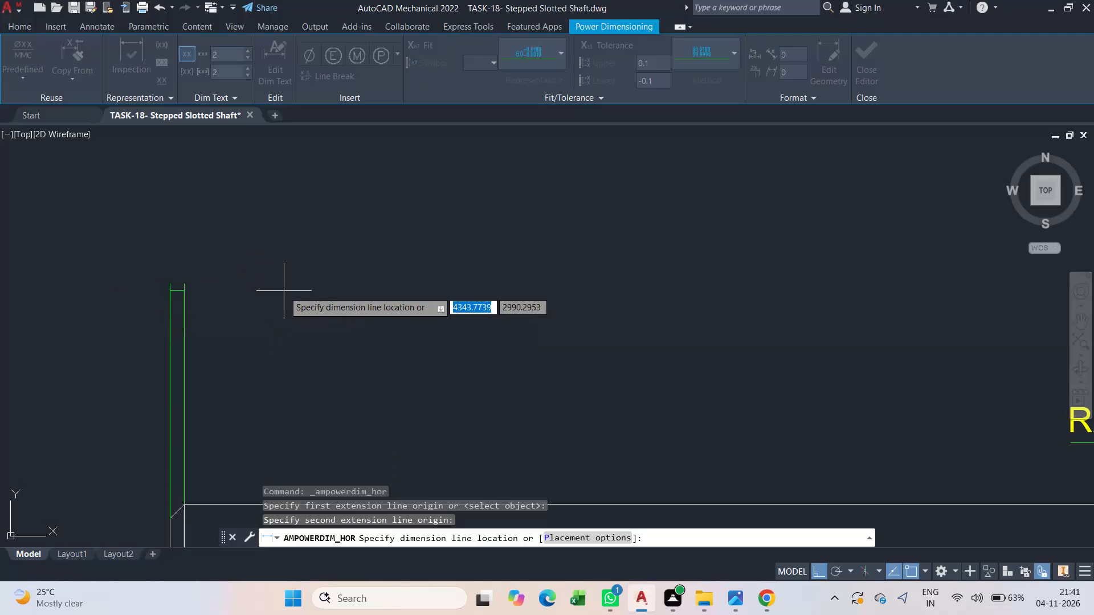
# Replace the chamfer dimension's text with 1.6x45° and end the horizontal dimensioning.
pyautogui.press('BackSpace')
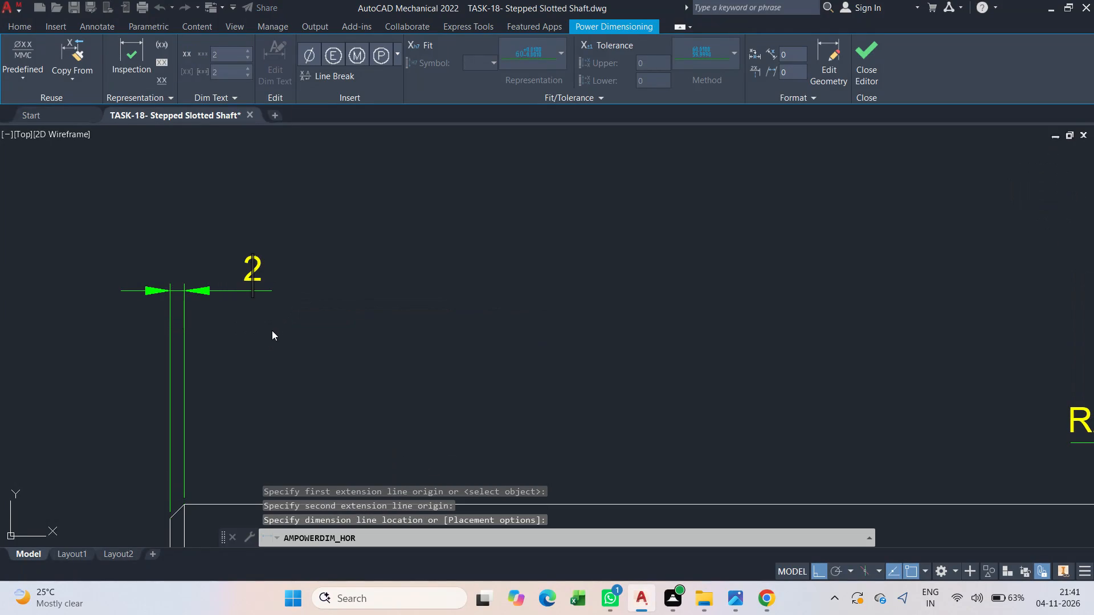
pyautogui.write('1.6')
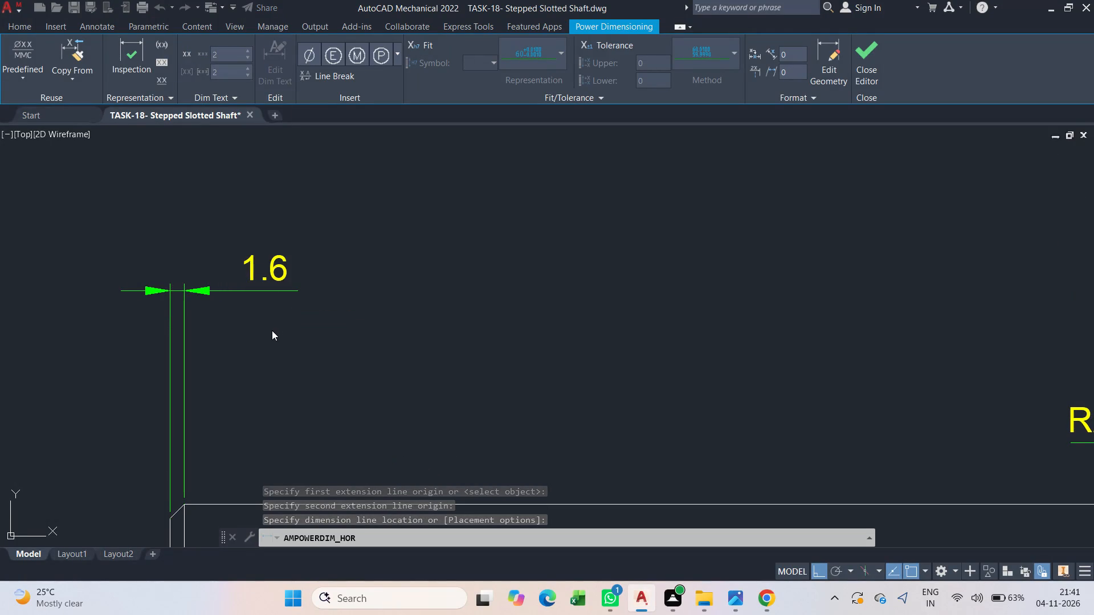
pyautogui.press('x')
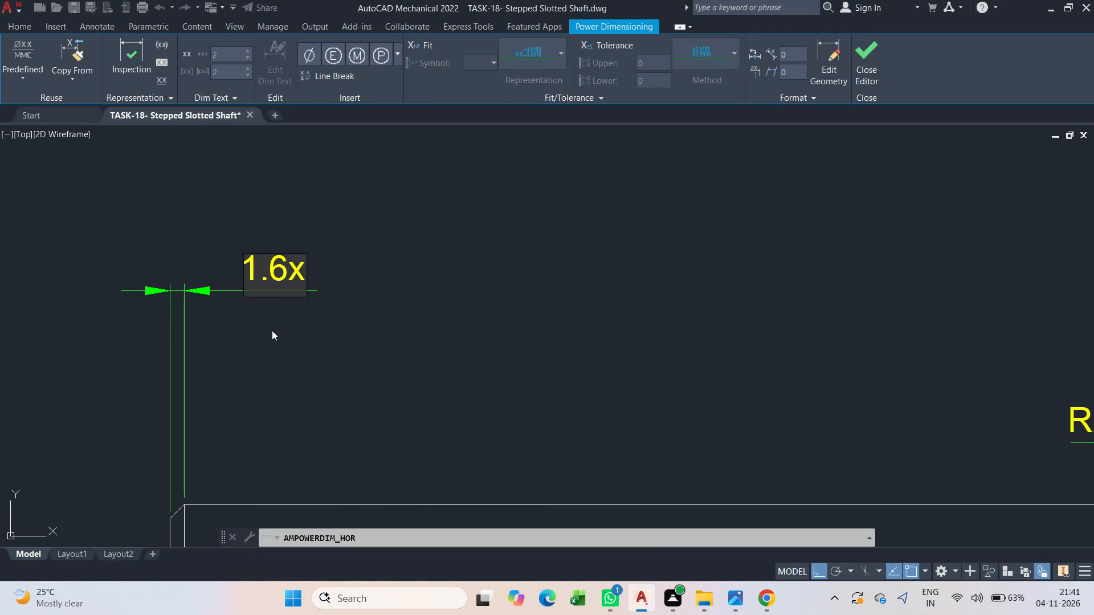
pyautogui.write('45')
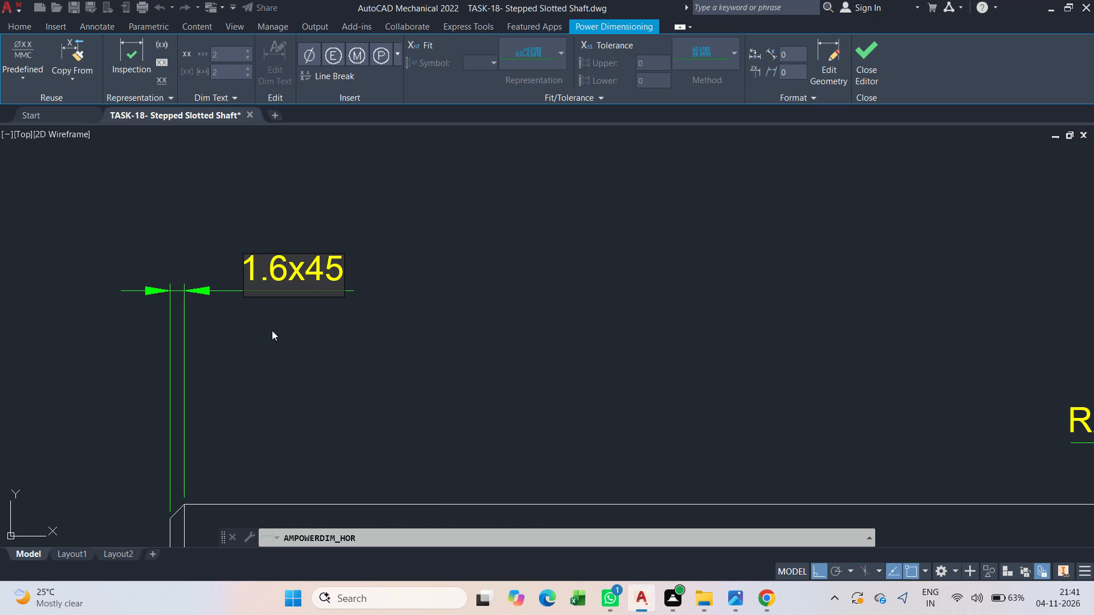
pyautogui.write('%%')
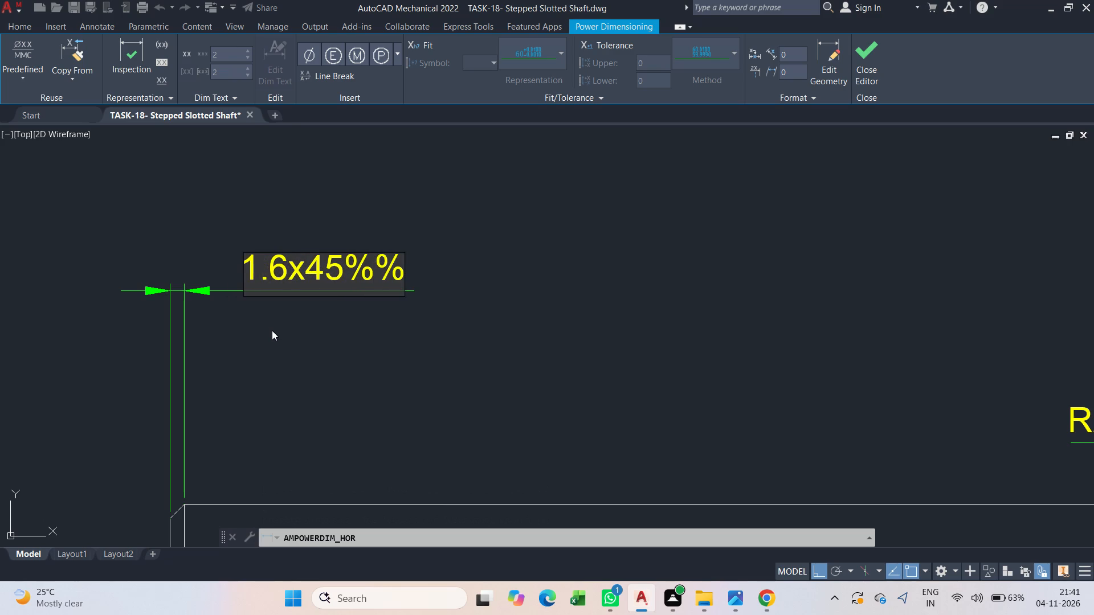
pyautogui.hotkey('shift', 'd')
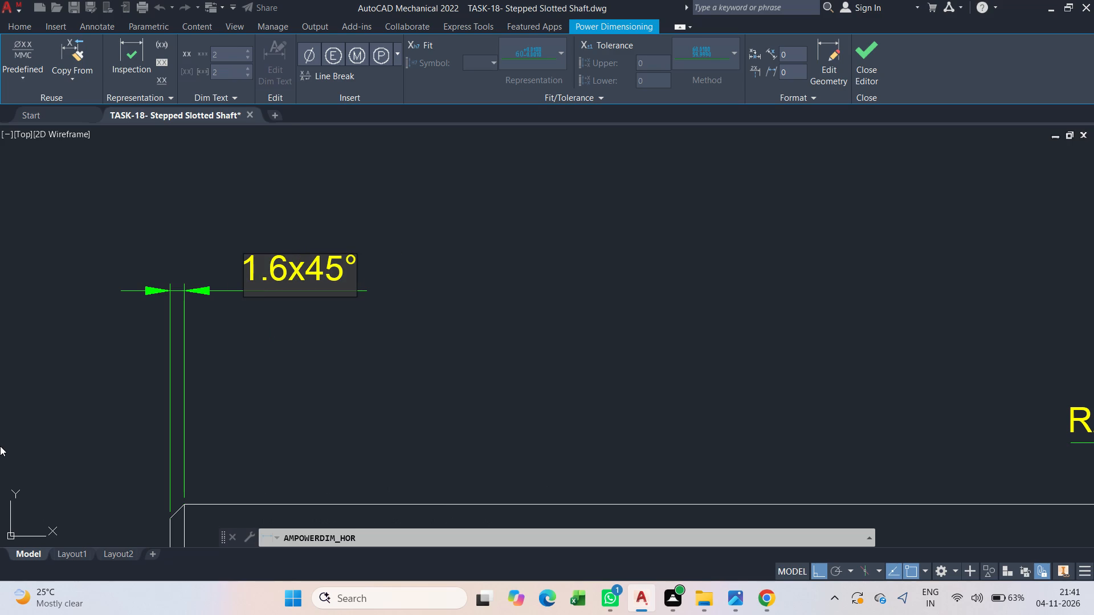
pyautogui.press('Return')
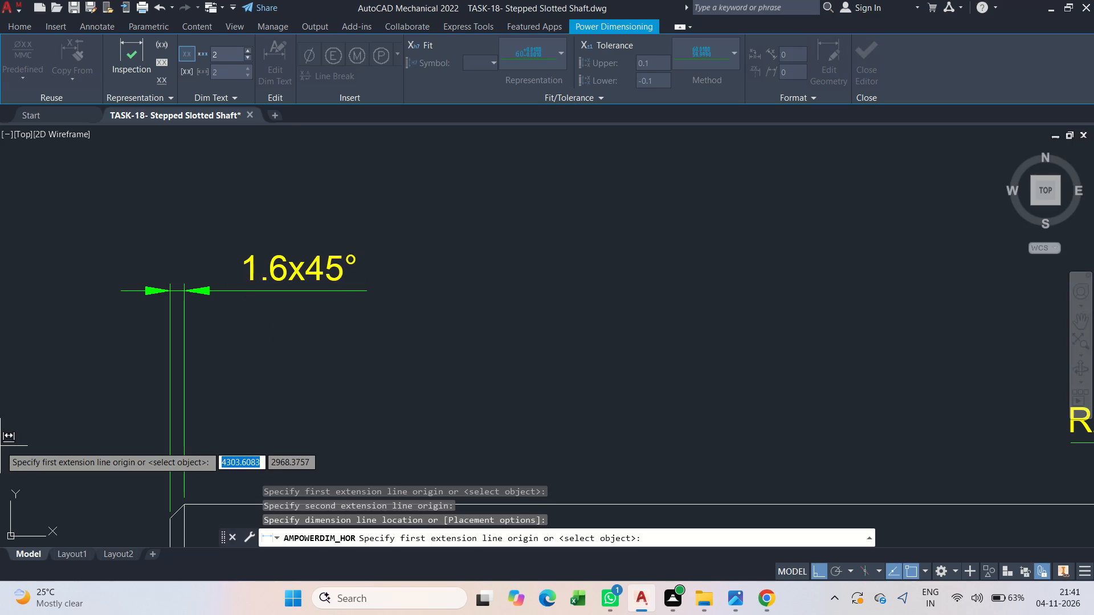
pyautogui.press('Escape')
# Reopen the chamfer dimension's text, add a space to it and save the text change.
pyautogui.doubleClick(255, 273)
pyautogui.press('Escape')
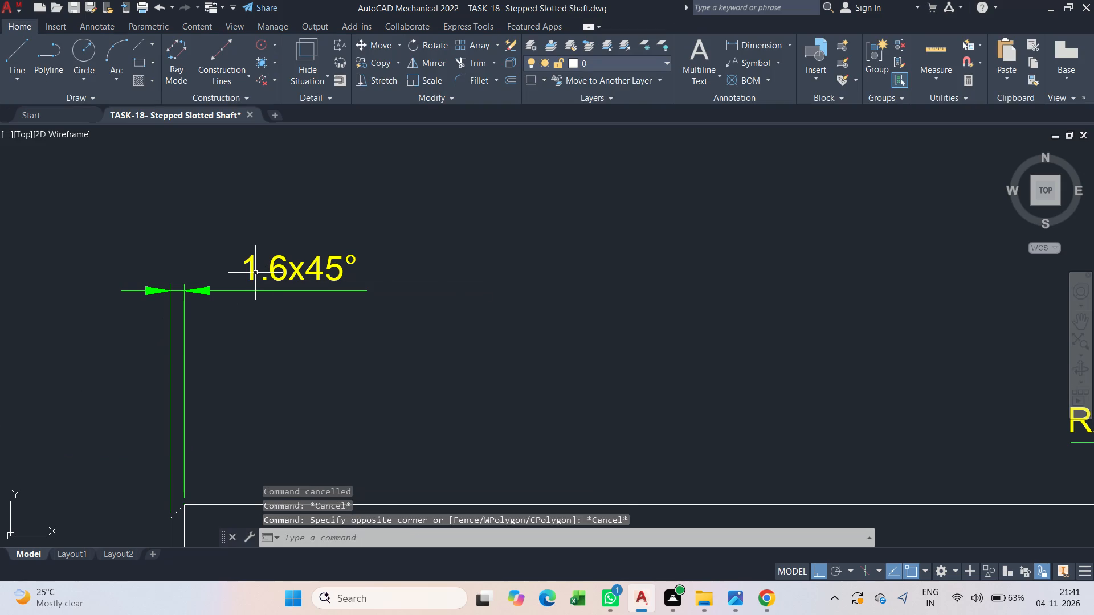
pyautogui.tripleClick(252, 271)
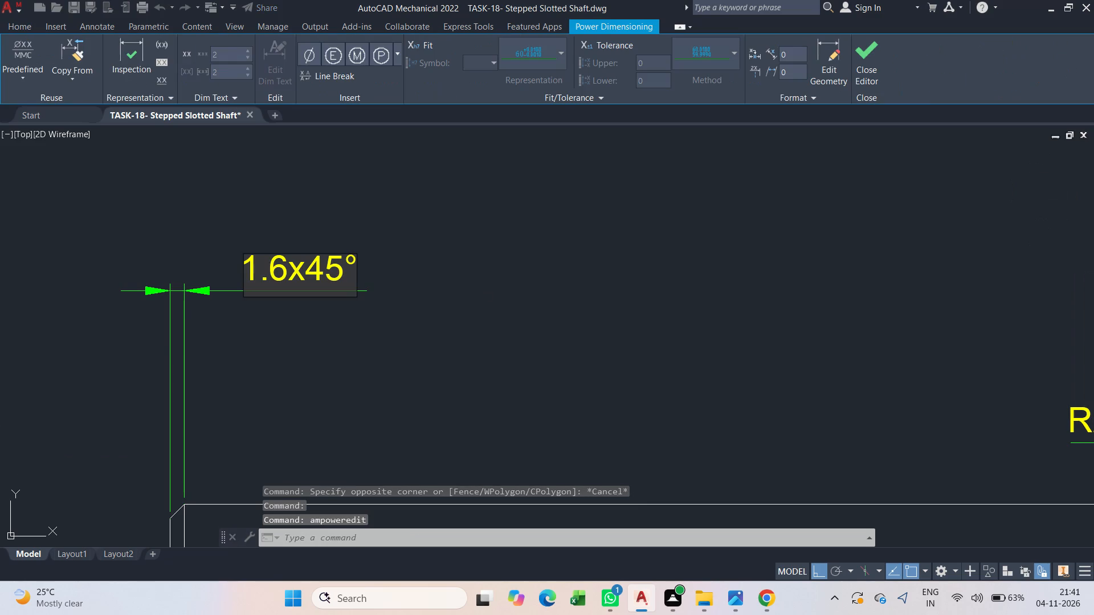
pyautogui.press('space')
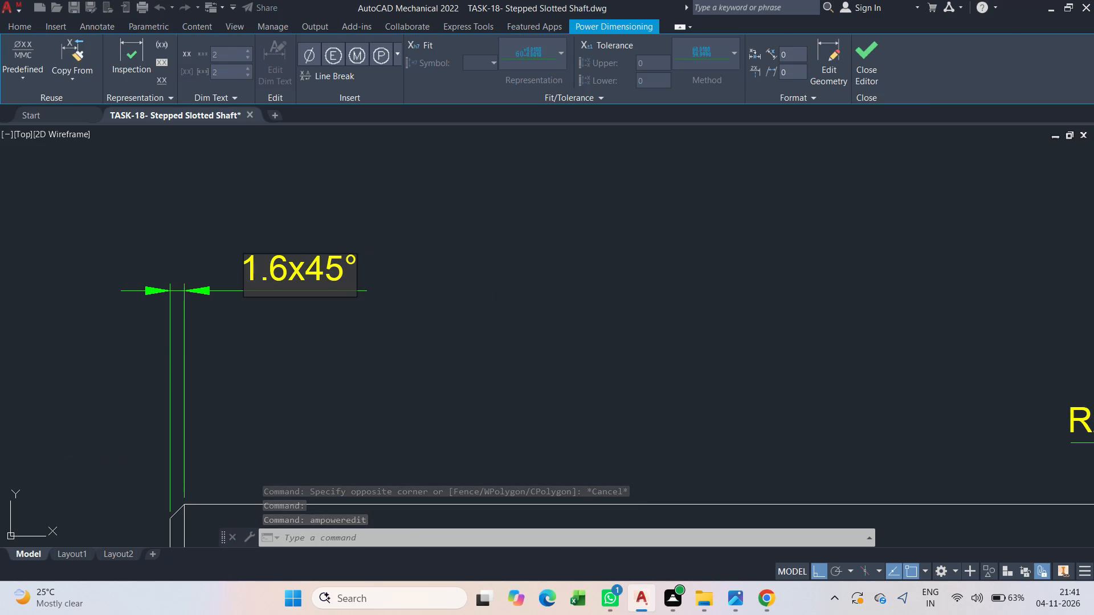
pyautogui.press('Escape')
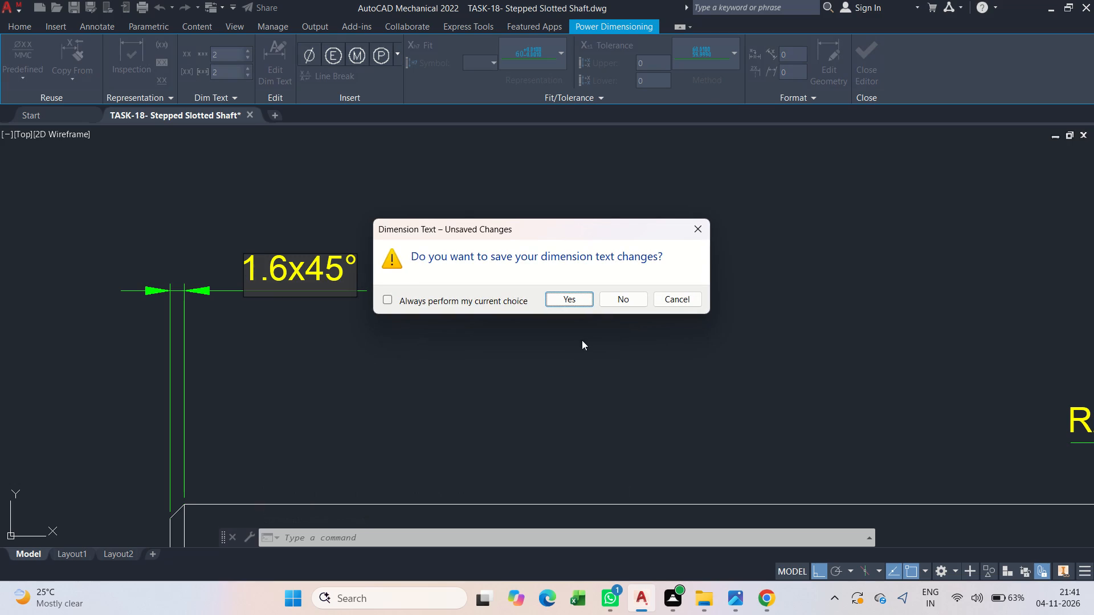
pyautogui.click(580, 302)
# Save the drawing.
pyautogui.scroll(-3, 395, 323)
pyautogui.press('Escape')
pyautogui.keyDown('ctrl'); pyautogui.moveTo(389, 368); pyautogui.dragTo(345, 318, button='middle'); pyautogui.keyUp('ctrl')
pyautogui.hotkey('ctrl', 's')
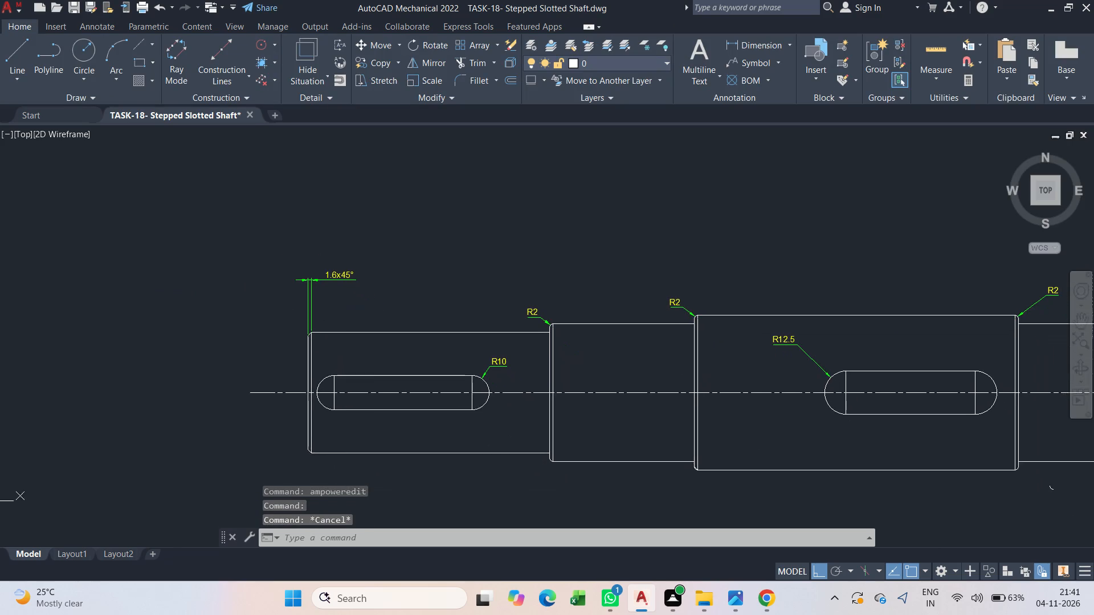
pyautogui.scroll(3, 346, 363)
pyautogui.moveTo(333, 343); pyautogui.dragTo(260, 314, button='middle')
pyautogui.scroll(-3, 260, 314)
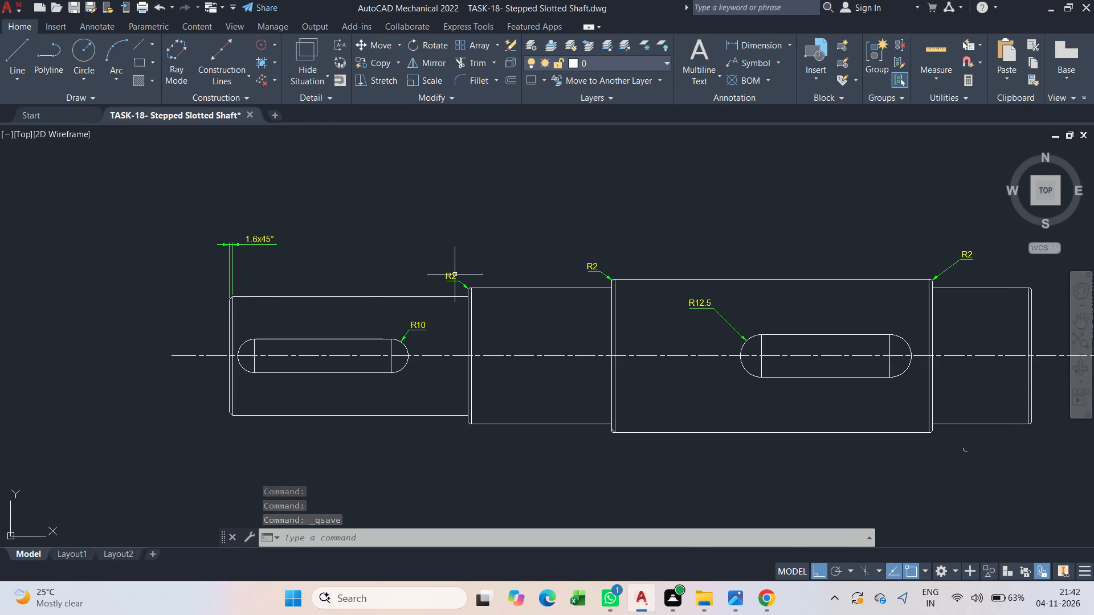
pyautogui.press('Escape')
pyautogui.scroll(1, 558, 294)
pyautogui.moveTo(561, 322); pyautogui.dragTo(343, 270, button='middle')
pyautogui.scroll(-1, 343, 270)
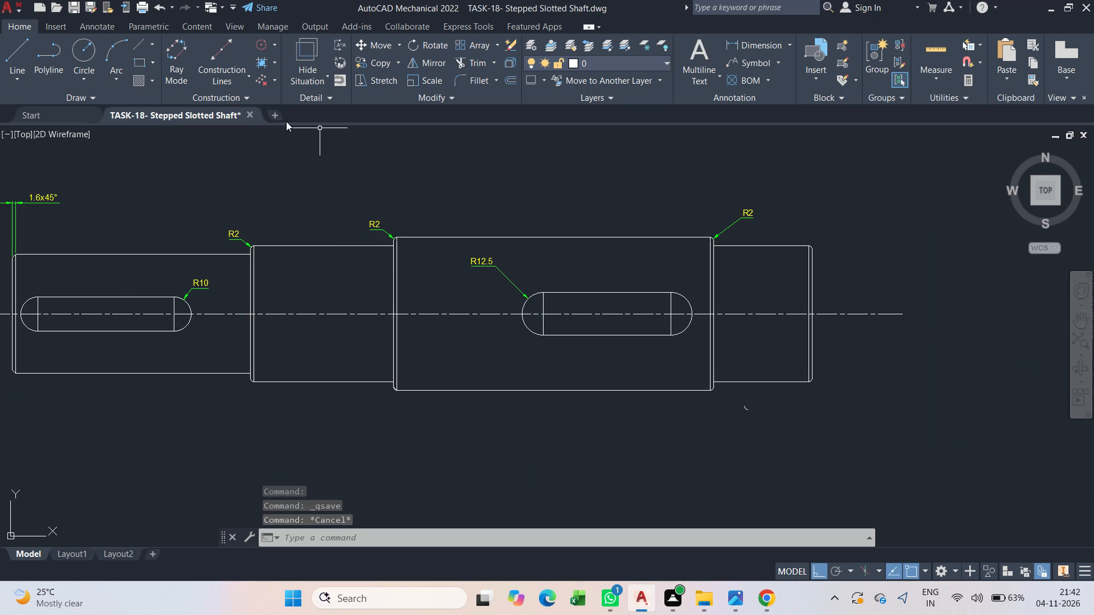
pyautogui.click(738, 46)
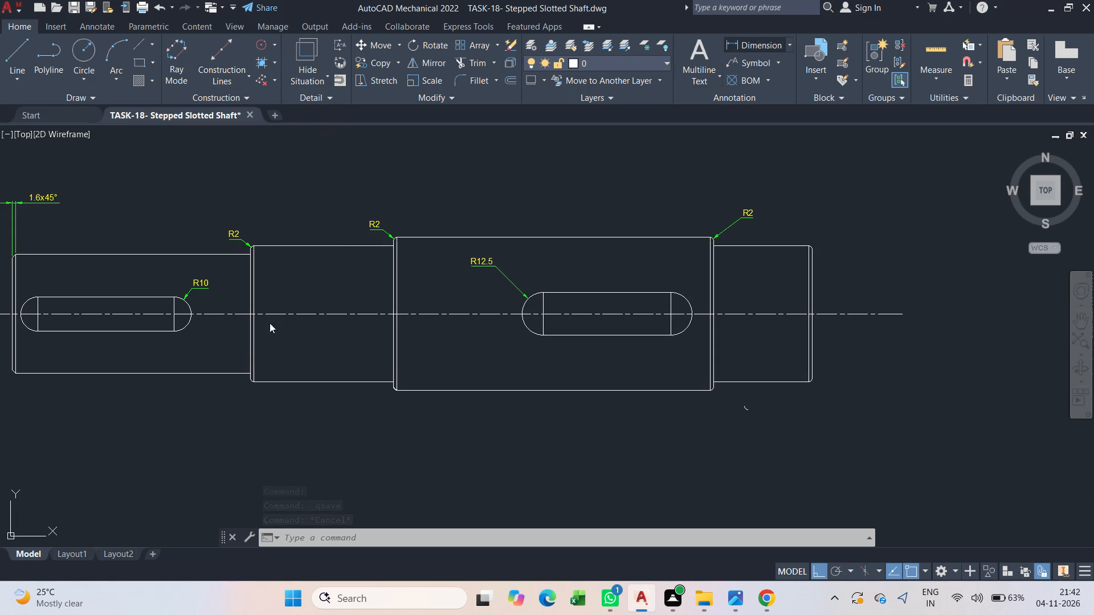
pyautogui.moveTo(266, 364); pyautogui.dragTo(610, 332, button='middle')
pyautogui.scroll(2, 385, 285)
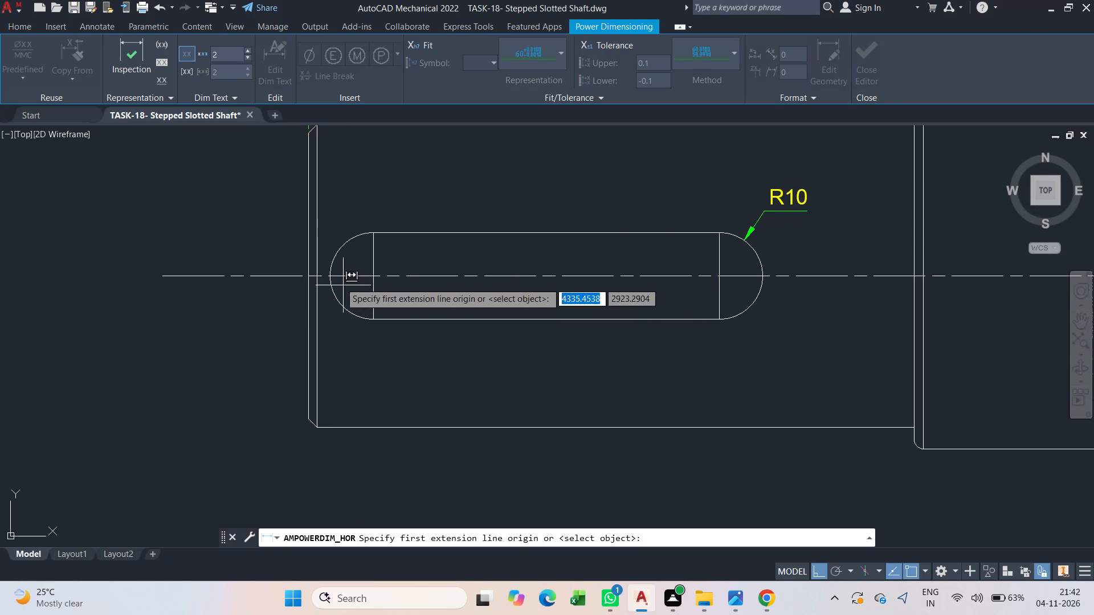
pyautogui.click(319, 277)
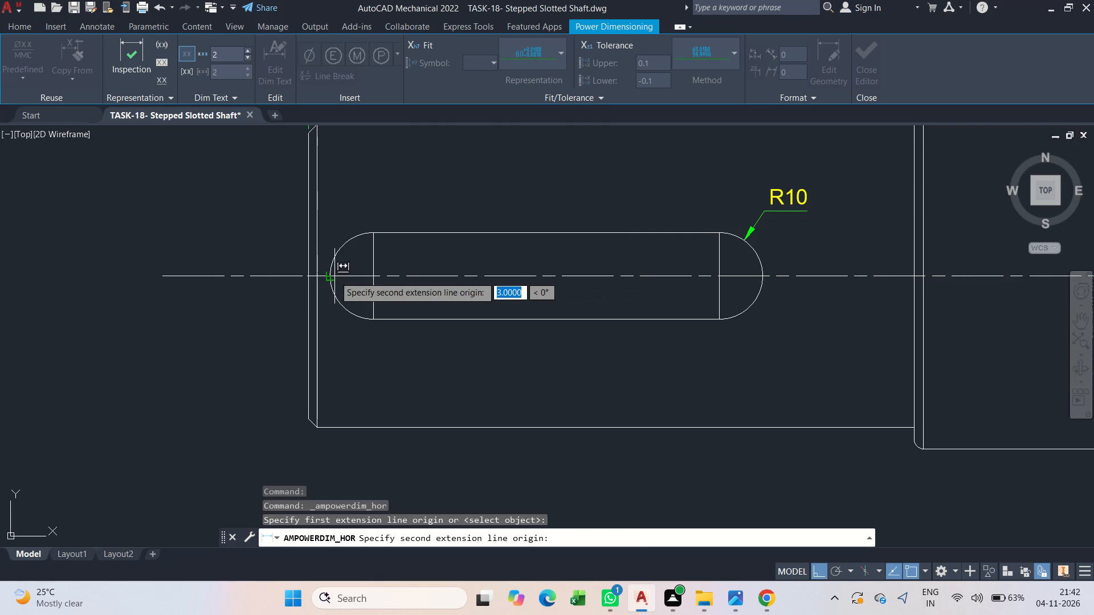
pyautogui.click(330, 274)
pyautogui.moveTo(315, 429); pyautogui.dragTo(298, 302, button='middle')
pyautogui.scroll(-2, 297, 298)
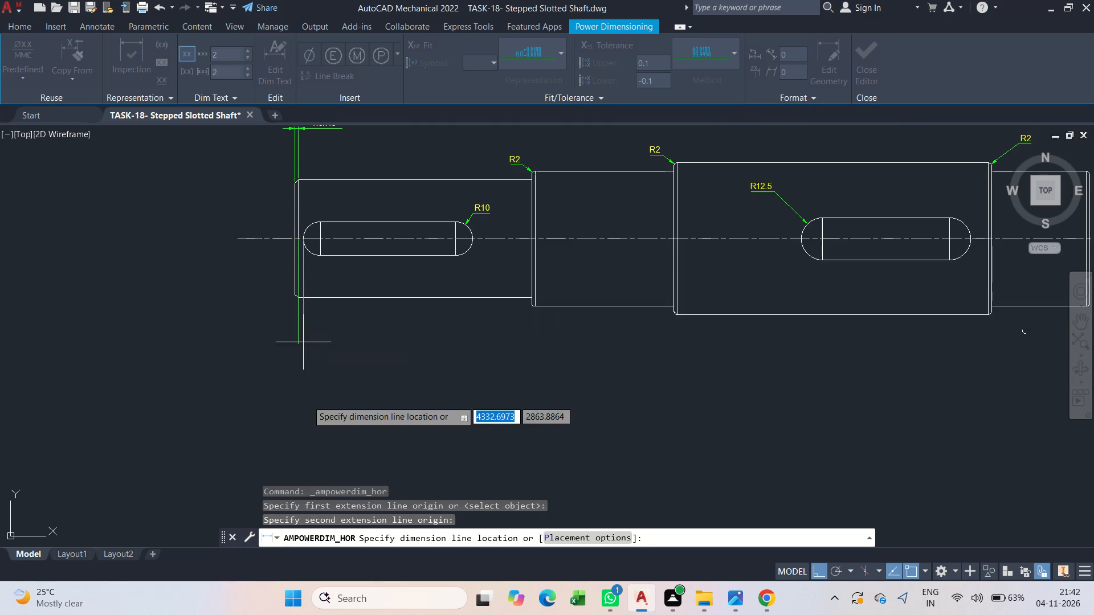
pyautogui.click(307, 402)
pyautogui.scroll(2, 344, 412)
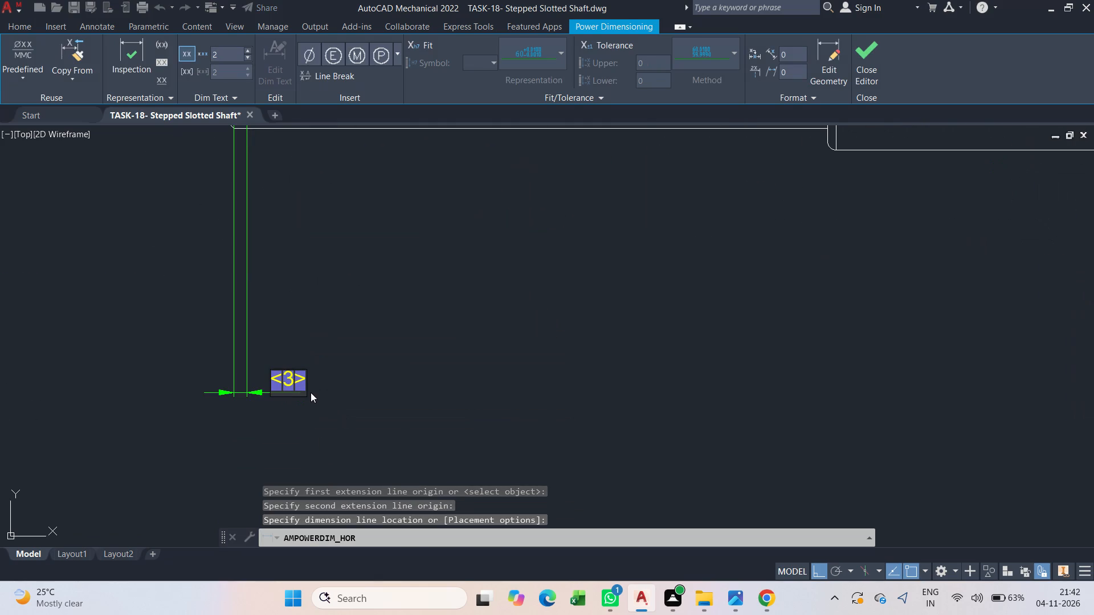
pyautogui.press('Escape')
# Add a horizontal dimension below the shaft from its outer left end face to the near end of the R10 slot.
pyautogui.moveTo(315, 330); pyautogui.dragTo(311, 347, button='middle')
pyautogui.scroll(-1, 311, 347)
pyautogui.click(761, 50)
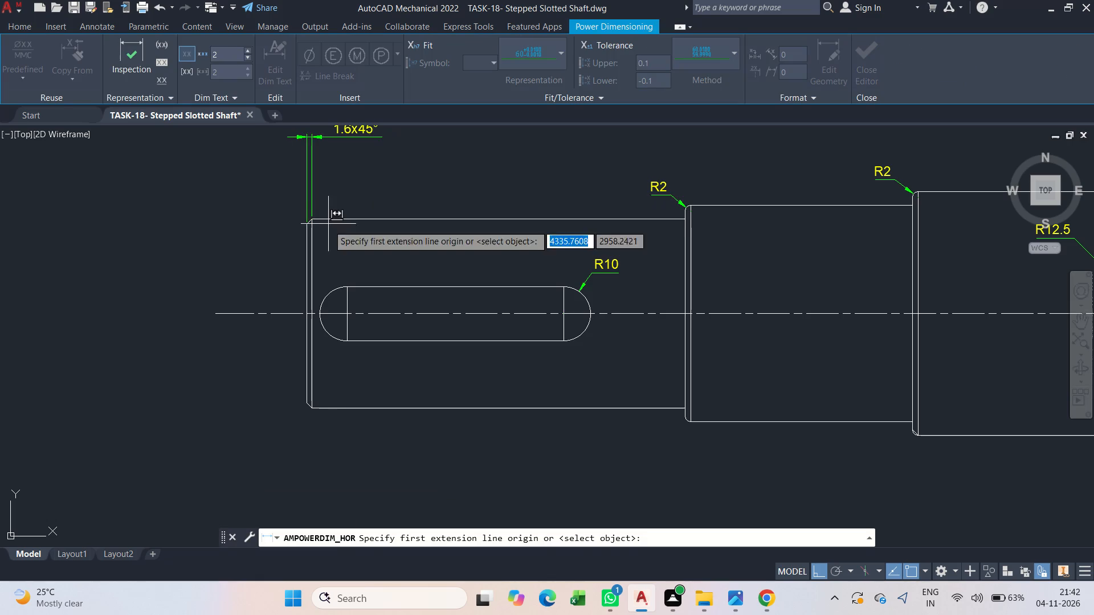
pyautogui.scroll(2, 313, 304)
pyautogui.click(292, 327)
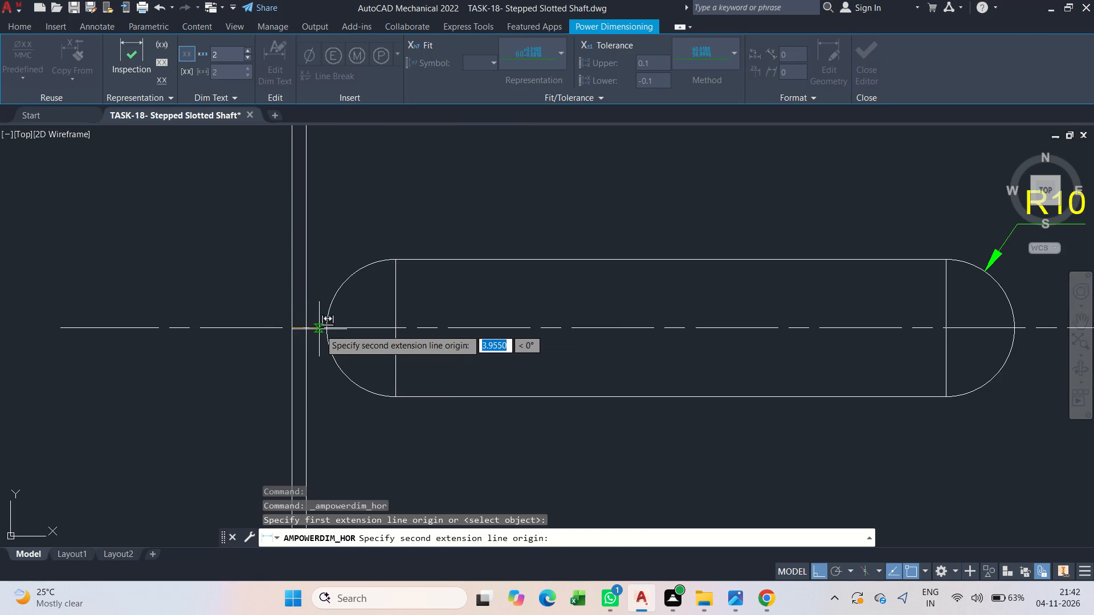
pyautogui.click(321, 328)
pyautogui.scroll(-1, 344, 419)
pyautogui.moveTo(309, 375); pyautogui.dragTo(300, 221, button='middle')
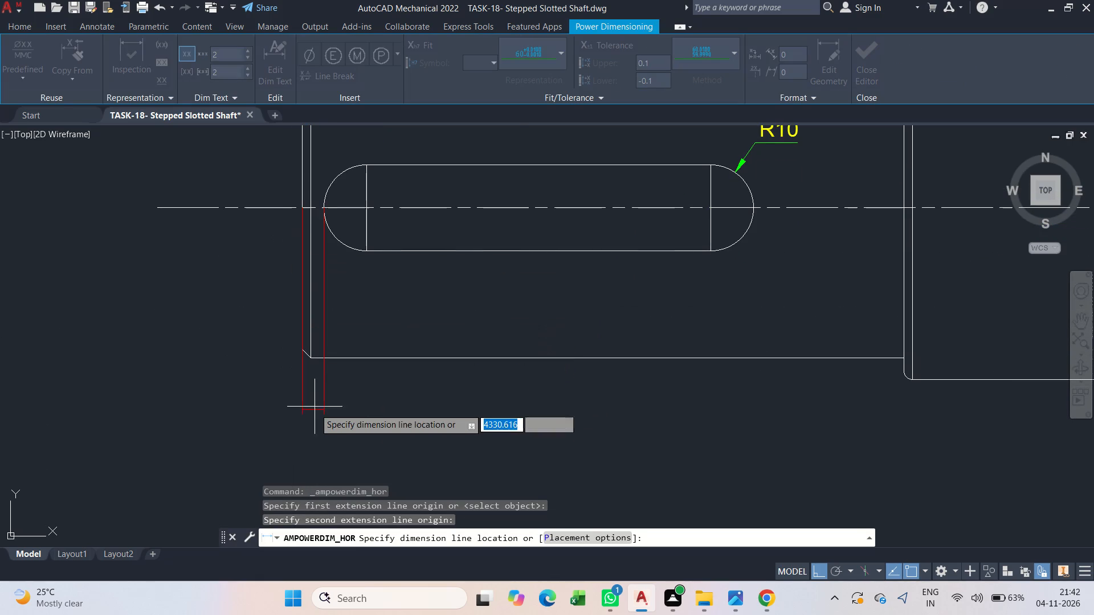
pyautogui.click(318, 433)
pyautogui.moveTo(395, 415); pyautogui.dragTo(296, 333, button='middle')
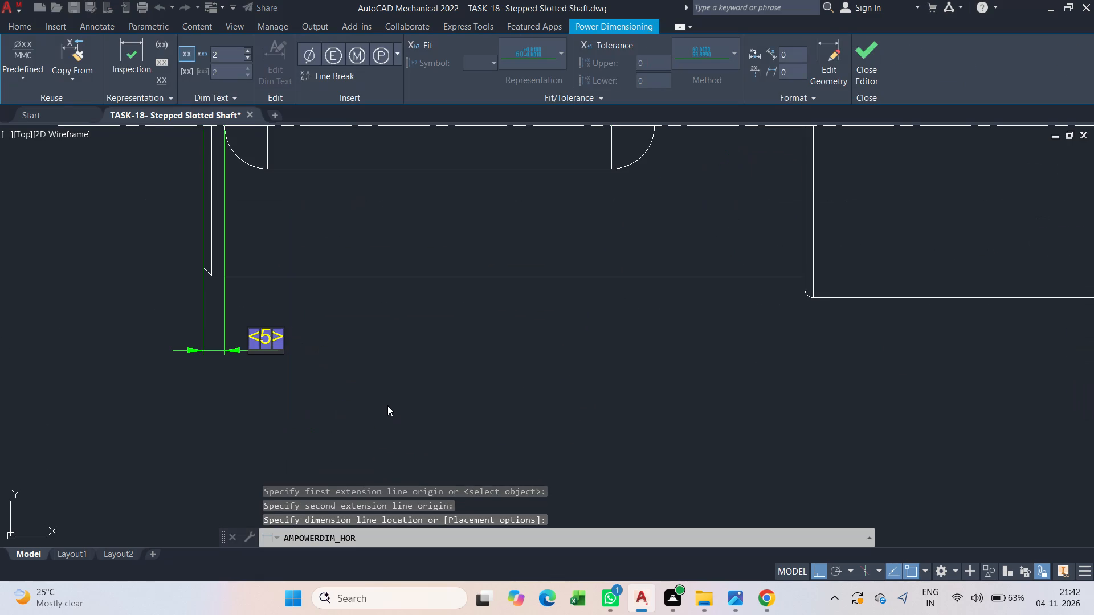
pyautogui.click(337, 379)
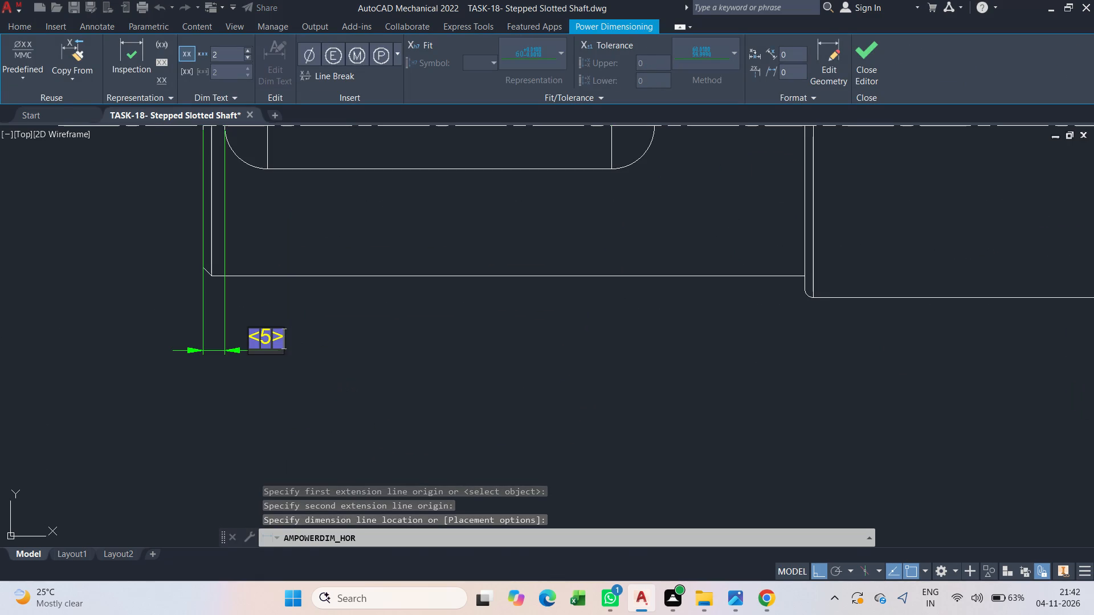
# Dimension the overall length of the R10 slot below the shaft, in line with the slot offset dimension.
pyautogui.moveTo(387, 351); pyautogui.dragTo(255, 393, button='middle')
pyautogui.scroll(-1, 268, 391)
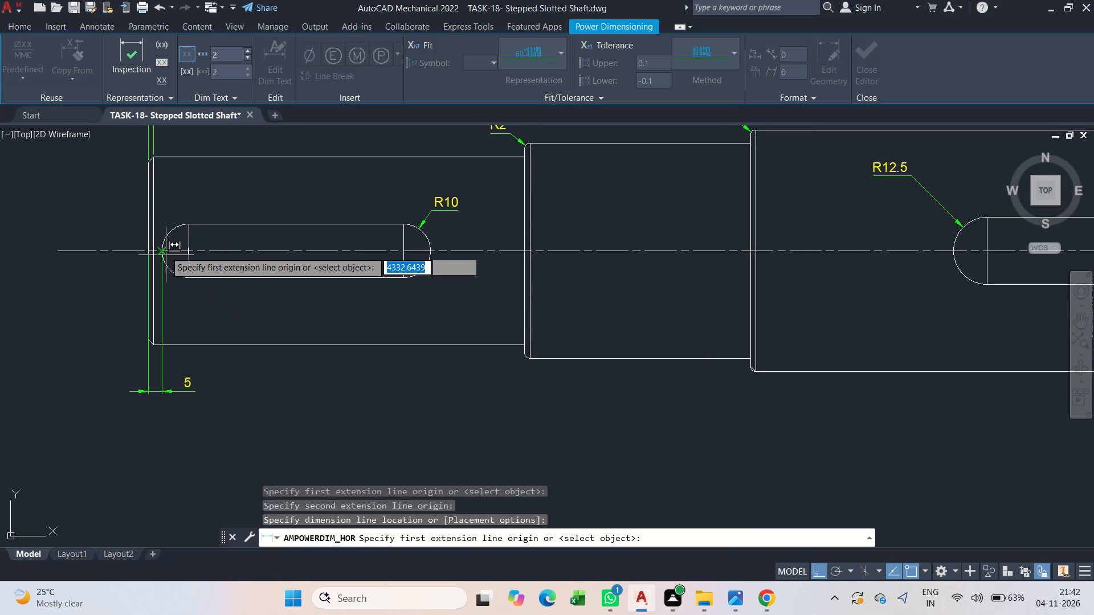
pyautogui.click(164, 249)
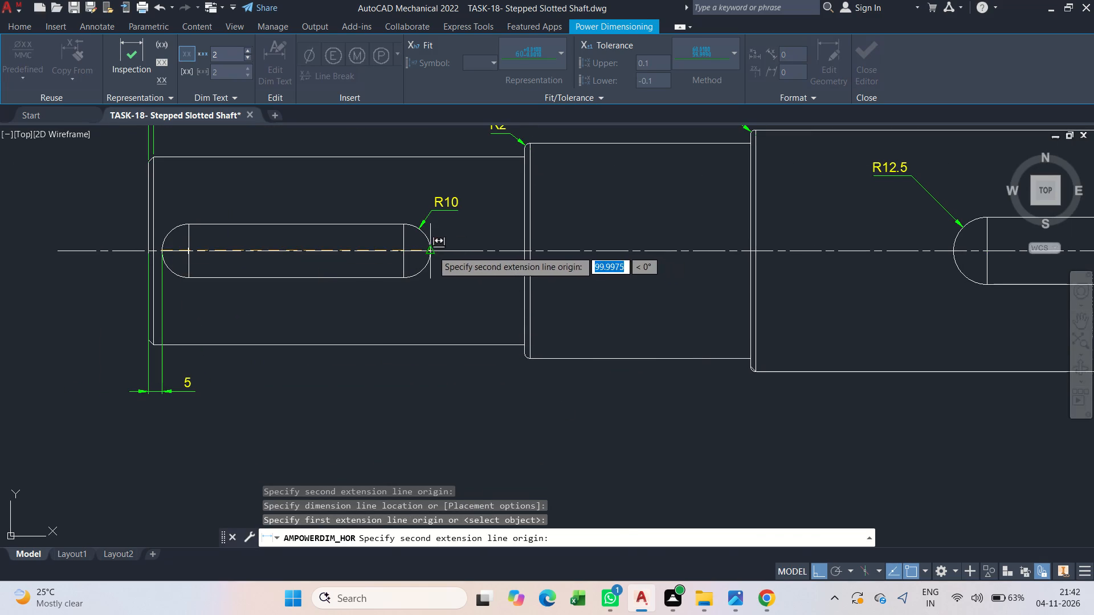
pyautogui.moveTo(432, 251); pyautogui.dragTo(429, 259)
pyautogui.moveTo(378, 358); pyautogui.dragTo(362, 313, button='middle')
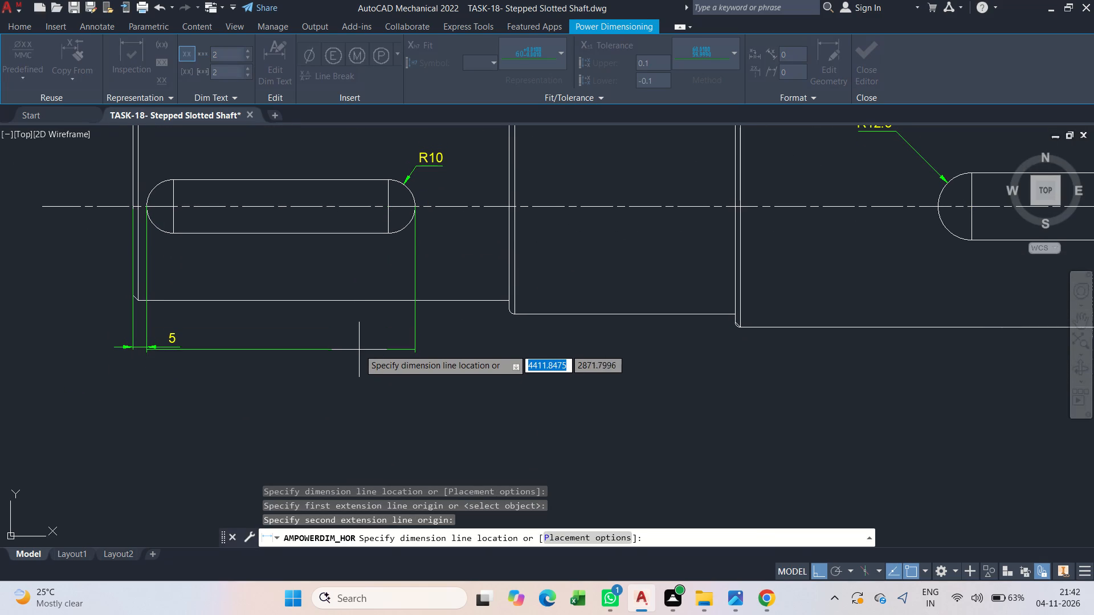
pyautogui.click(359, 347)
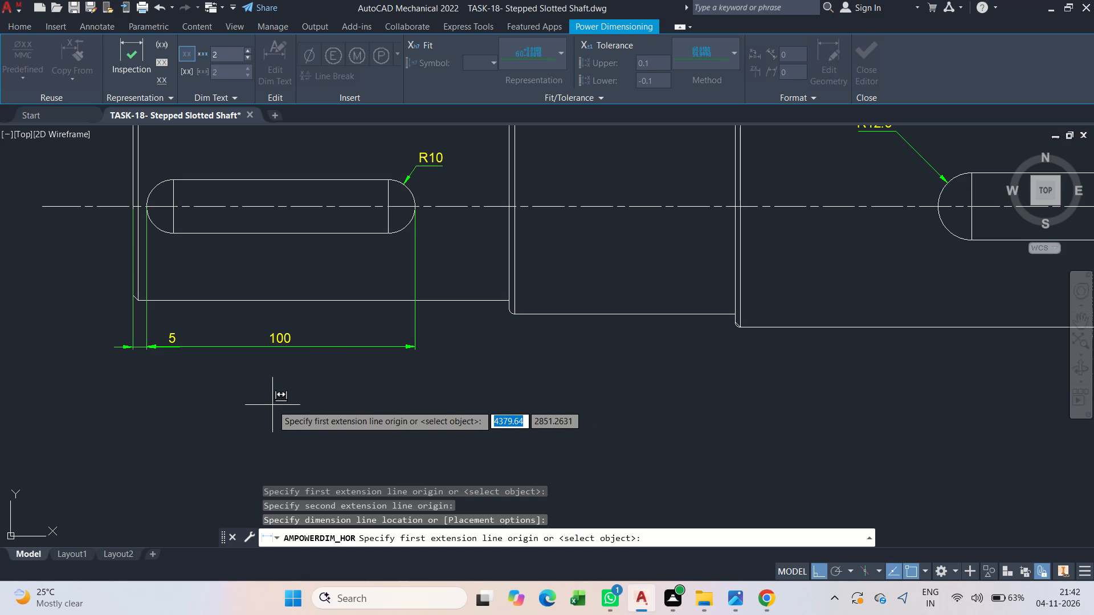
# Dimension the length of the section between the left end and largest sections, placing the horizontal dimension below the shaft.
pyautogui.scroll(-2, 316, 374)
pyautogui.scroll(2, 528, 378)
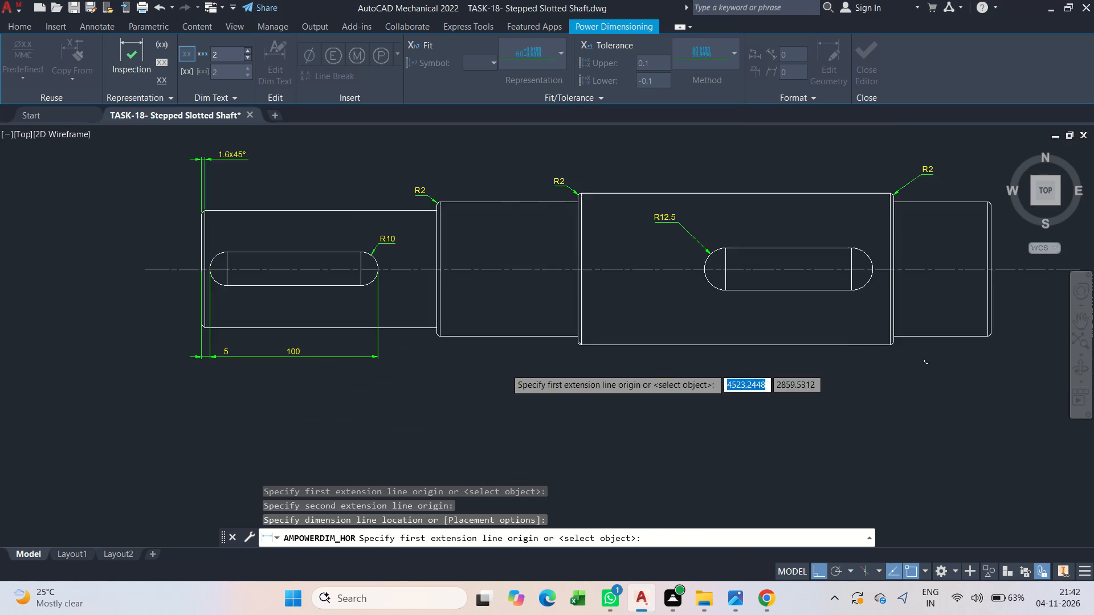
pyautogui.scroll(1, 505, 368)
pyautogui.moveTo(386, 379); pyautogui.dragTo(382, 458, button='middle')
pyautogui.scroll(-1, 382, 458)
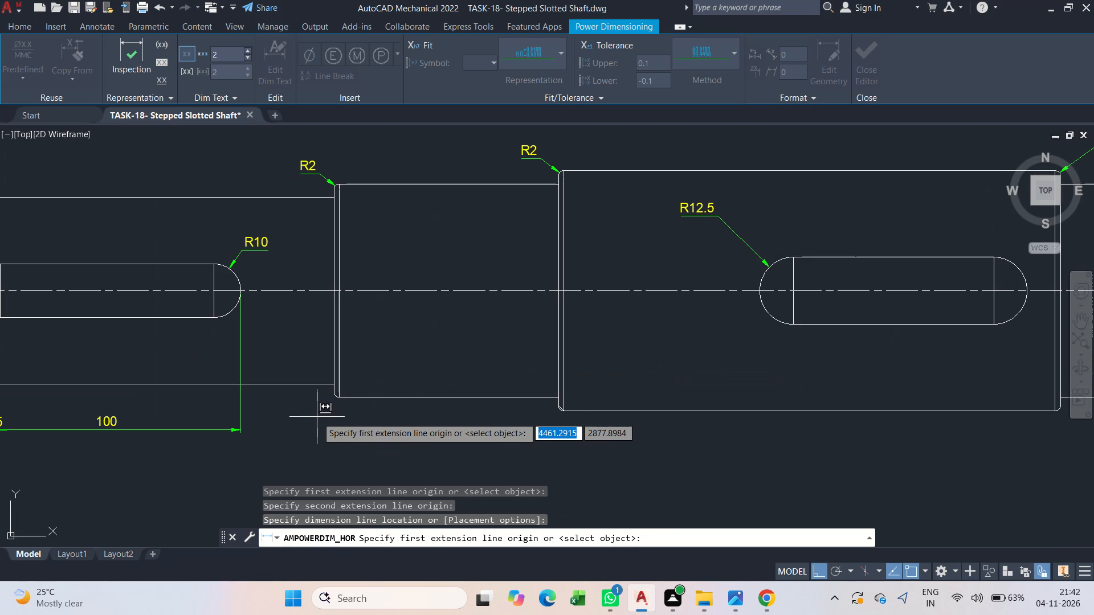
pyautogui.scroll(2, 326, 395)
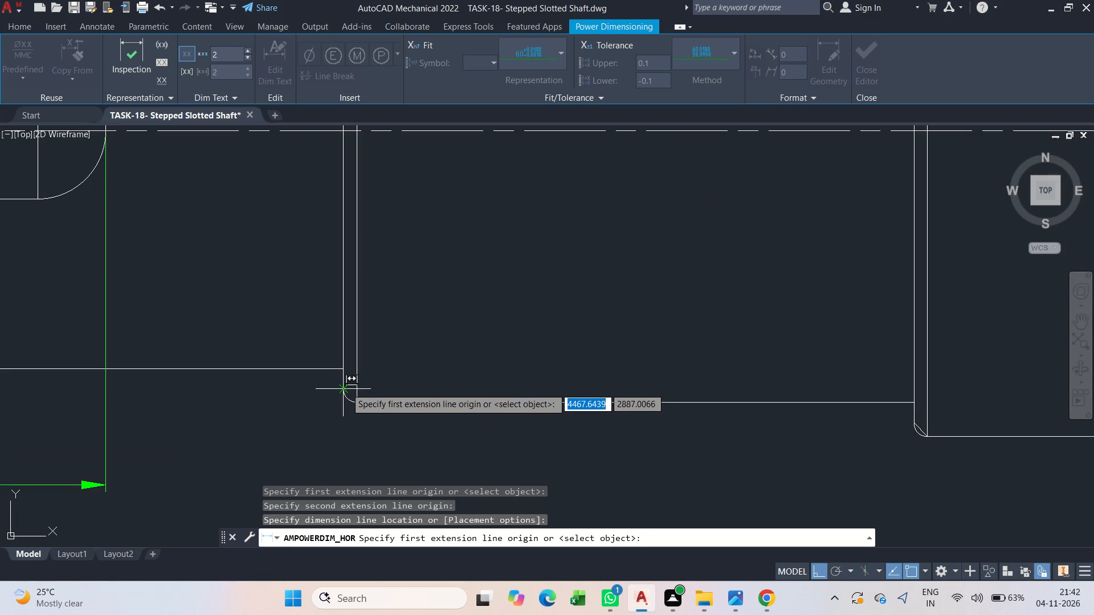
pyautogui.click(346, 395)
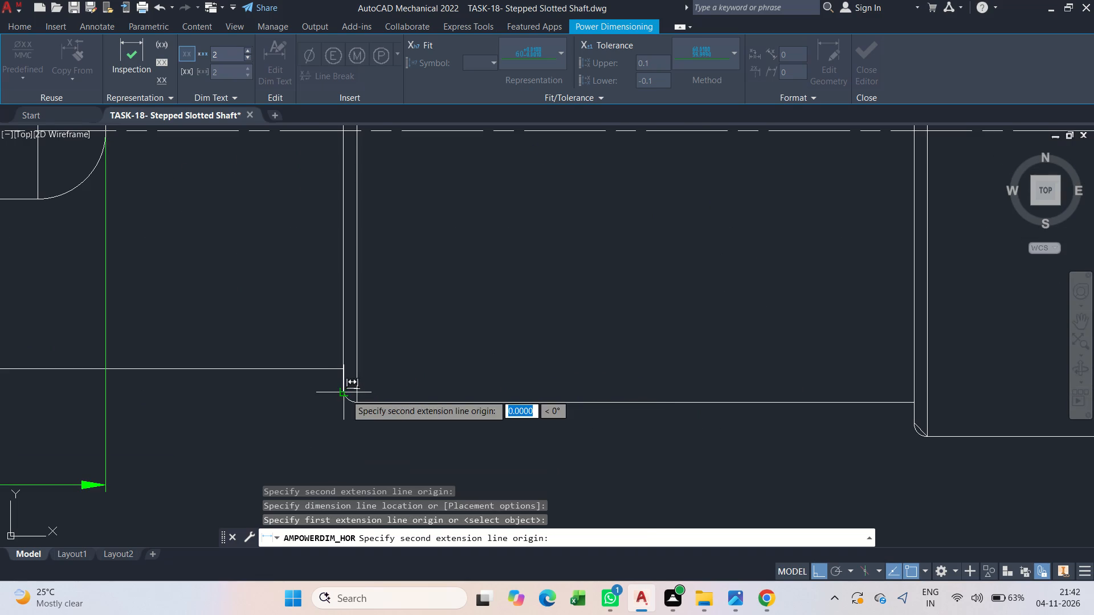
pyautogui.scroll(-1, 346, 395)
pyautogui.scroll(1, 676, 404)
pyautogui.moveTo(662, 397); pyautogui.dragTo(598, 365, button='middle')
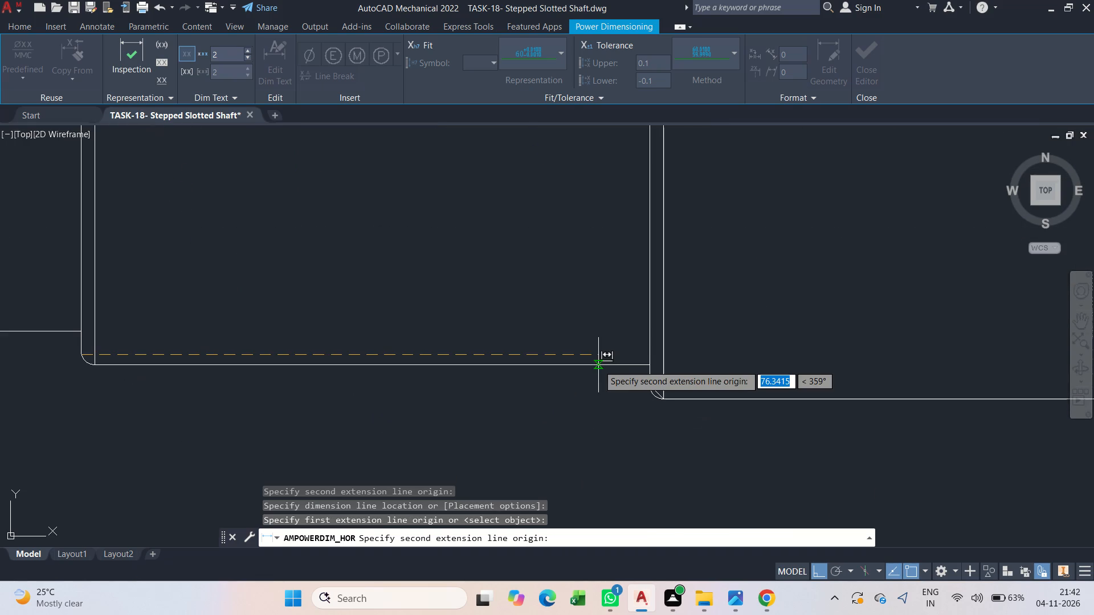
pyautogui.click(648, 357)
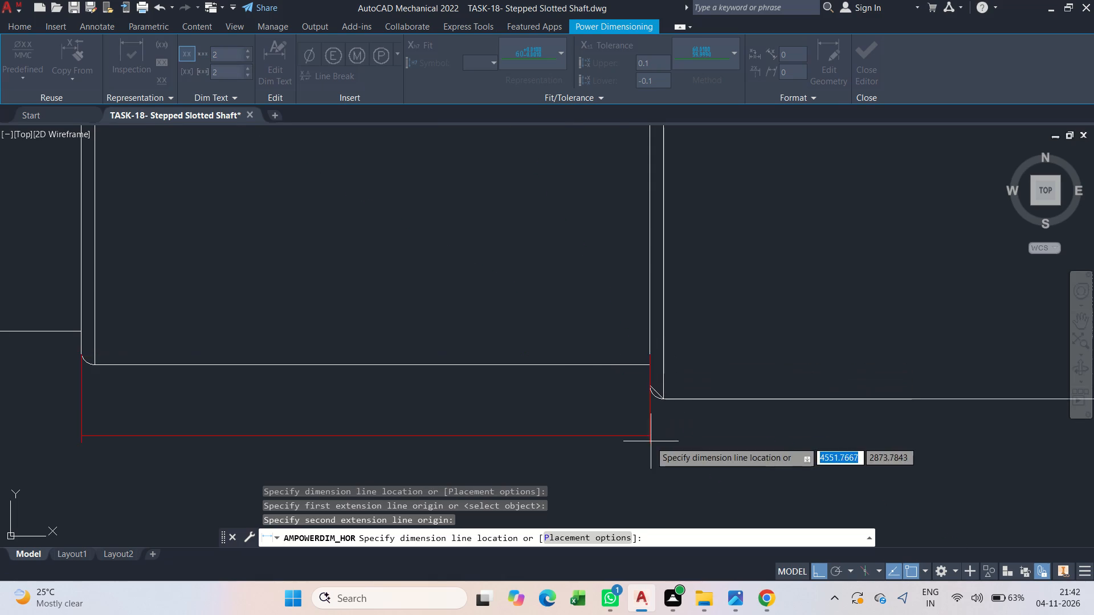
pyautogui.moveTo(628, 426); pyautogui.dragTo(599, 342, button='middle')
pyautogui.scroll(-1, 607, 379)
pyautogui.click(601, 413)
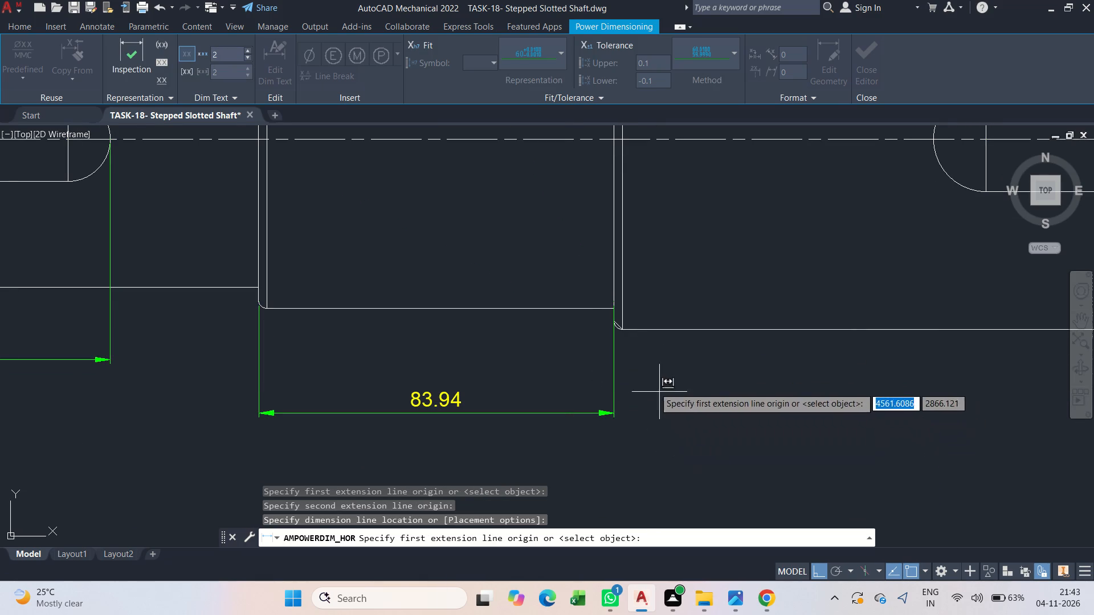
# Erase the leftover diagonal line across the fillet at the largest section's lower left corner.
pyautogui.scroll(2, 624, 334)
pyautogui.press('Escape')
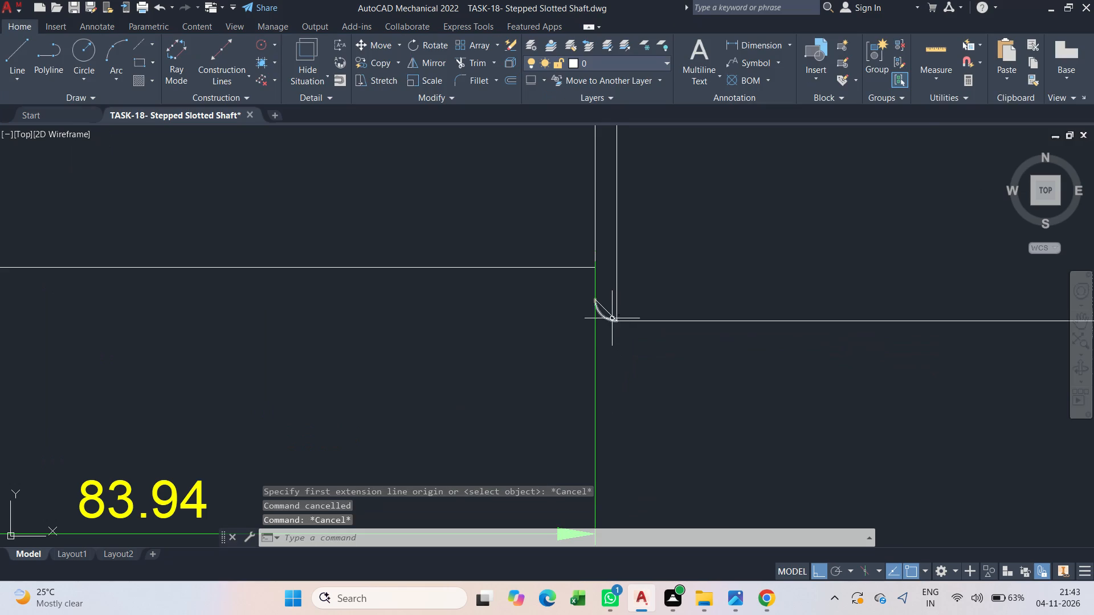
pyautogui.click(612, 316)
pyautogui.press('Delete')
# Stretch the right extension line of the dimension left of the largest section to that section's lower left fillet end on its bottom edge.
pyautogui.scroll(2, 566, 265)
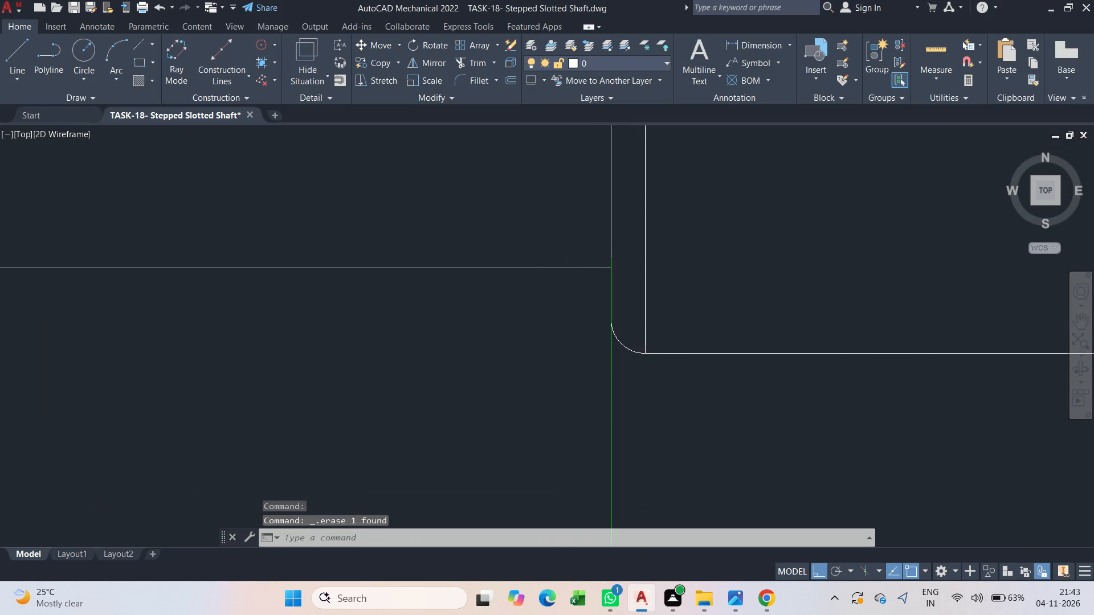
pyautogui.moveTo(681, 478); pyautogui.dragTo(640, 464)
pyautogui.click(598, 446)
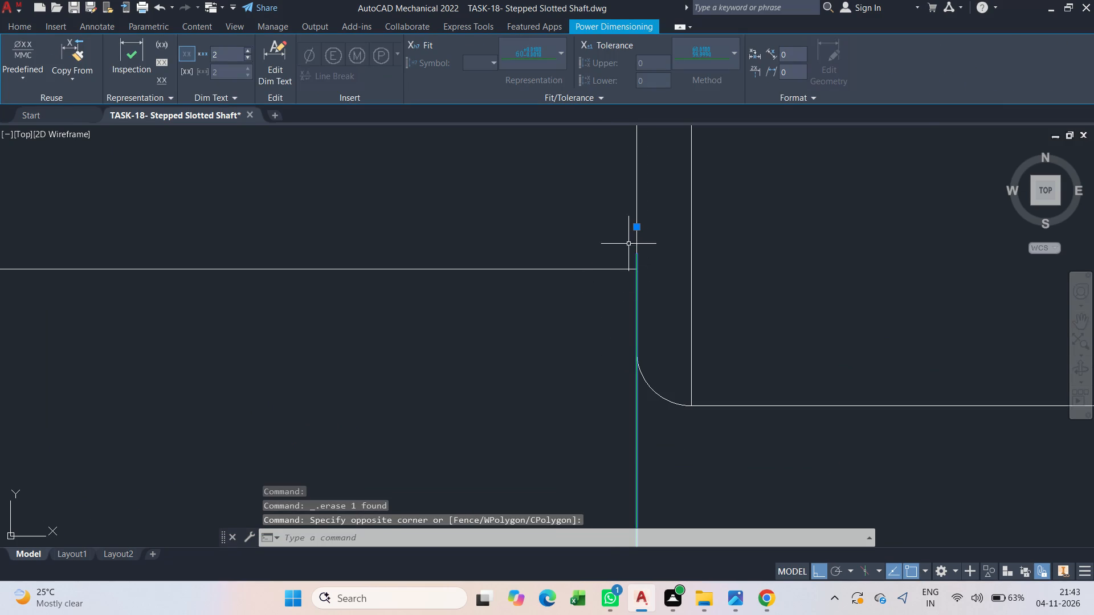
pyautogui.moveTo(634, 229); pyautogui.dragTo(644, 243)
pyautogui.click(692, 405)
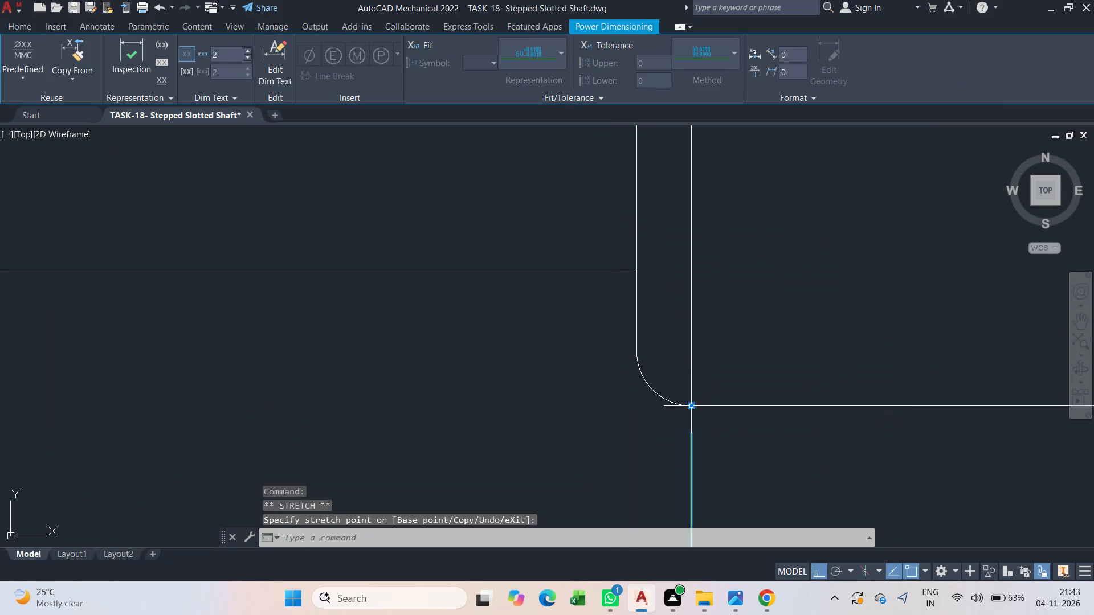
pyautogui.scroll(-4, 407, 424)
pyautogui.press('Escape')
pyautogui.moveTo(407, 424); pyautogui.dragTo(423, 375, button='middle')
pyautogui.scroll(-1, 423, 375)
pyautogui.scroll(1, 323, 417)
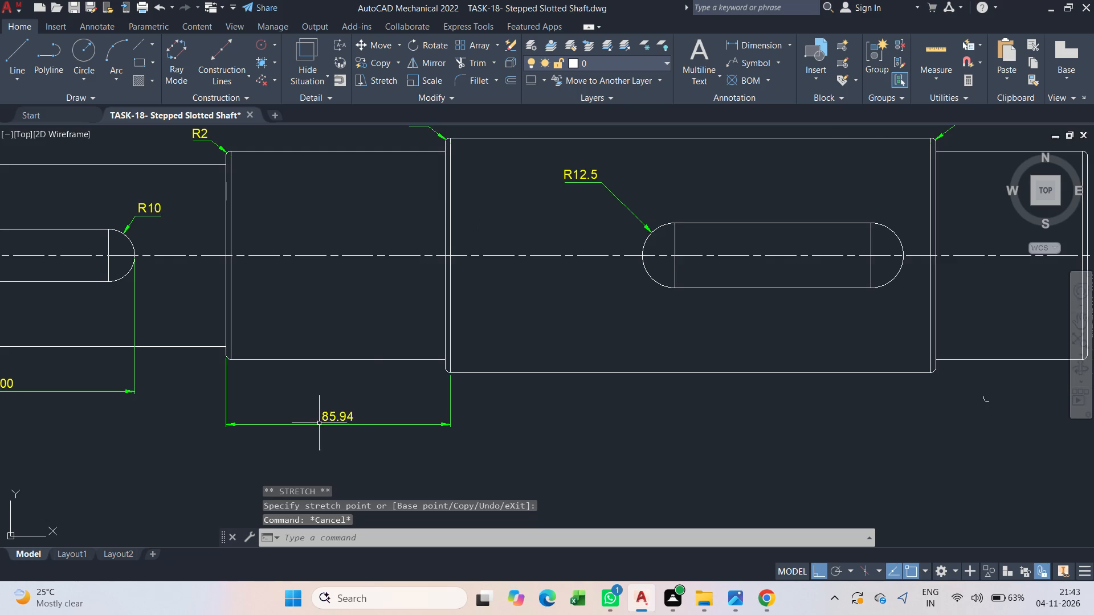
# Override the text of the dimension left of the largest section with 84.
pyautogui.scroll(2, 323, 416)
pyautogui.scroll(-2, 328, 408)
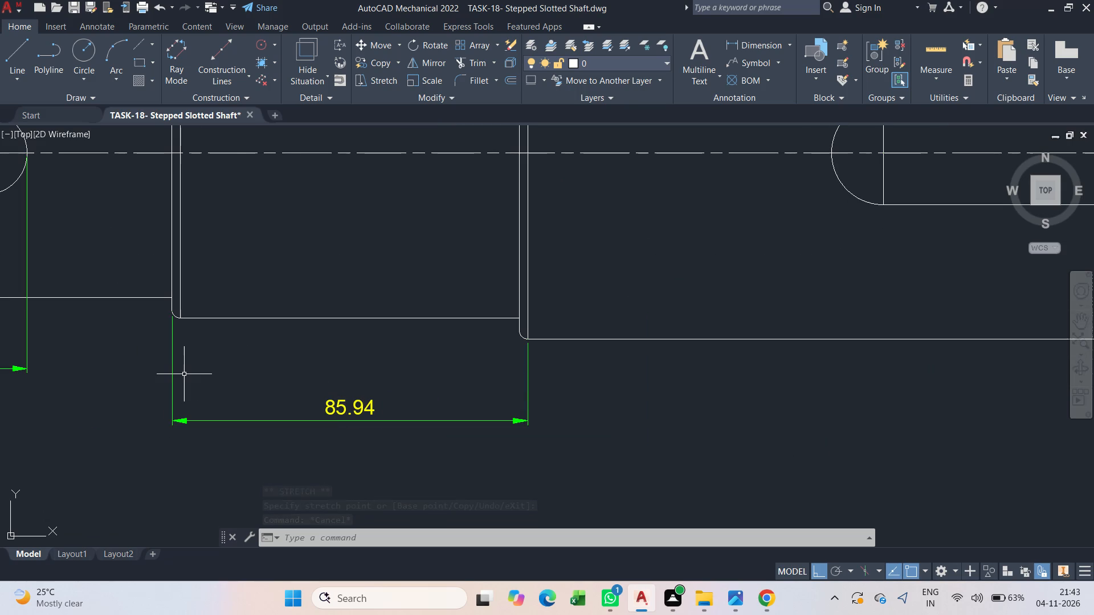
pyautogui.doubleClick(363, 411)
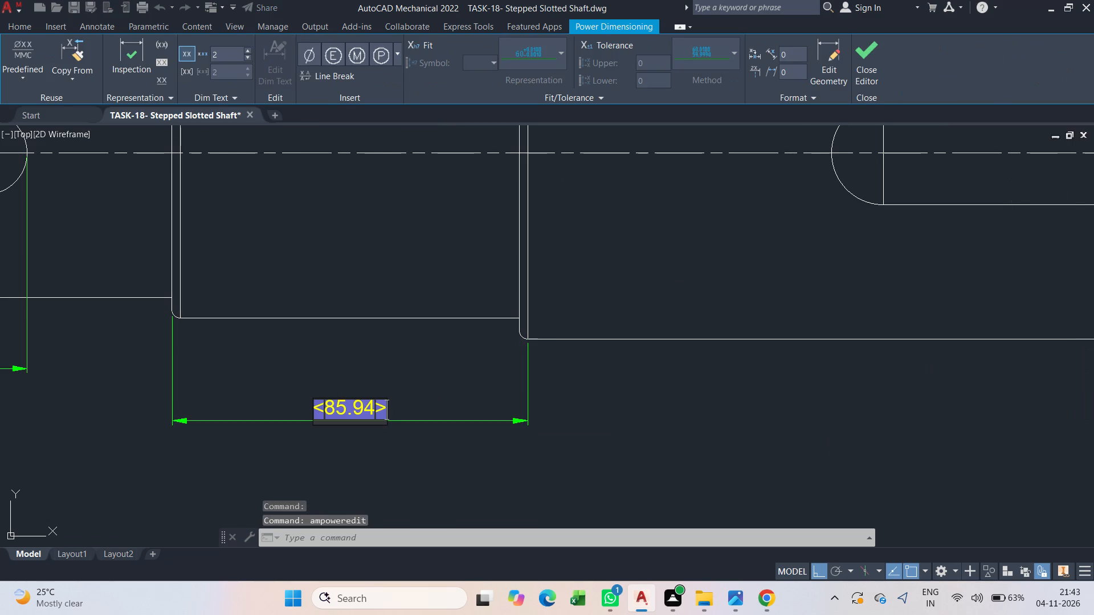
pyautogui.press('BackSpace')
pyautogui.write('84')
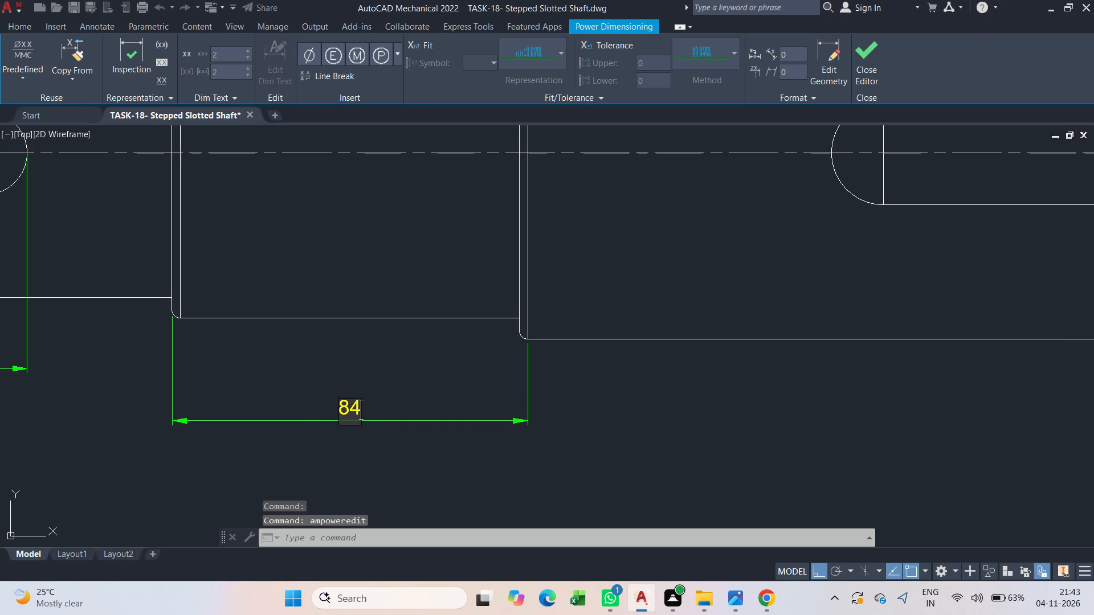
pyautogui.click(401, 464)
pyautogui.scroll(-1, 352, 413)
pyautogui.moveTo(545, 381); pyautogui.dragTo(207, 413, button='middle')
pyautogui.moveTo(207, 423); pyautogui.dragTo(346, 355, button='middle')
pyautogui.press('Escape')
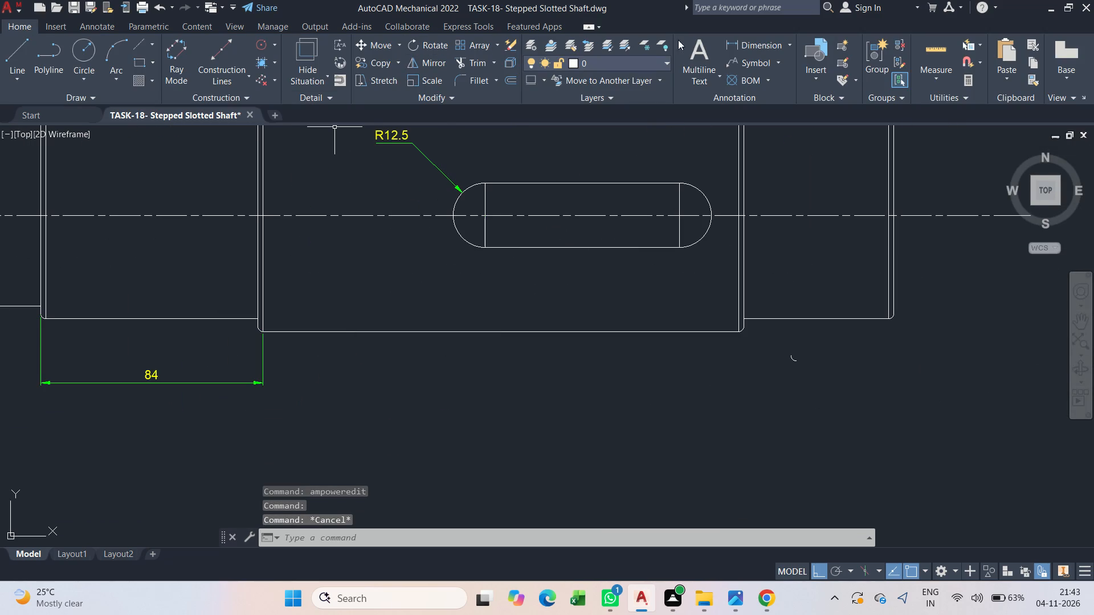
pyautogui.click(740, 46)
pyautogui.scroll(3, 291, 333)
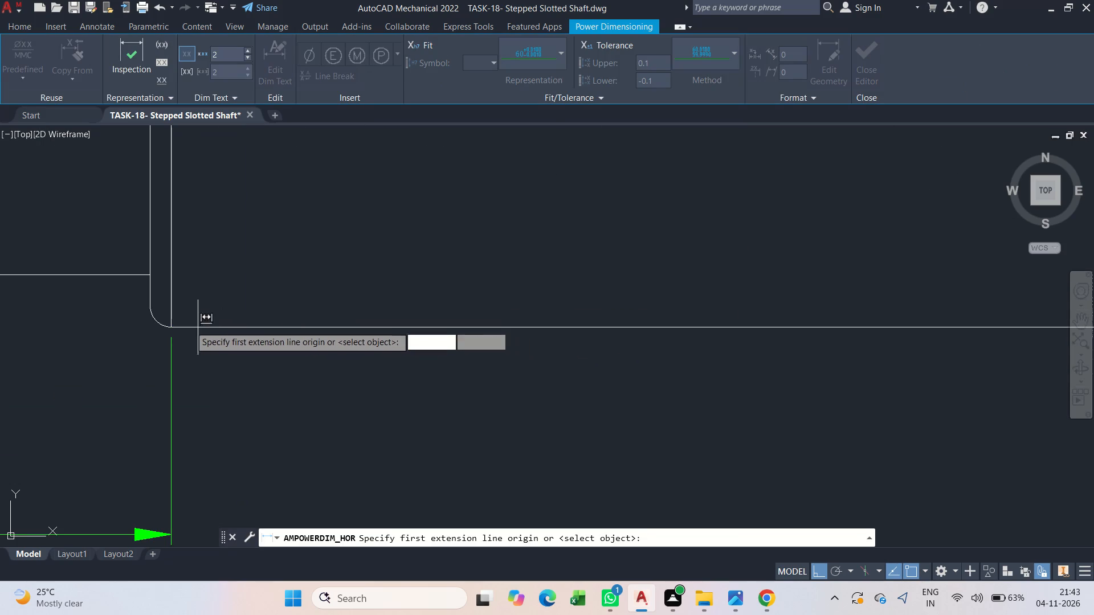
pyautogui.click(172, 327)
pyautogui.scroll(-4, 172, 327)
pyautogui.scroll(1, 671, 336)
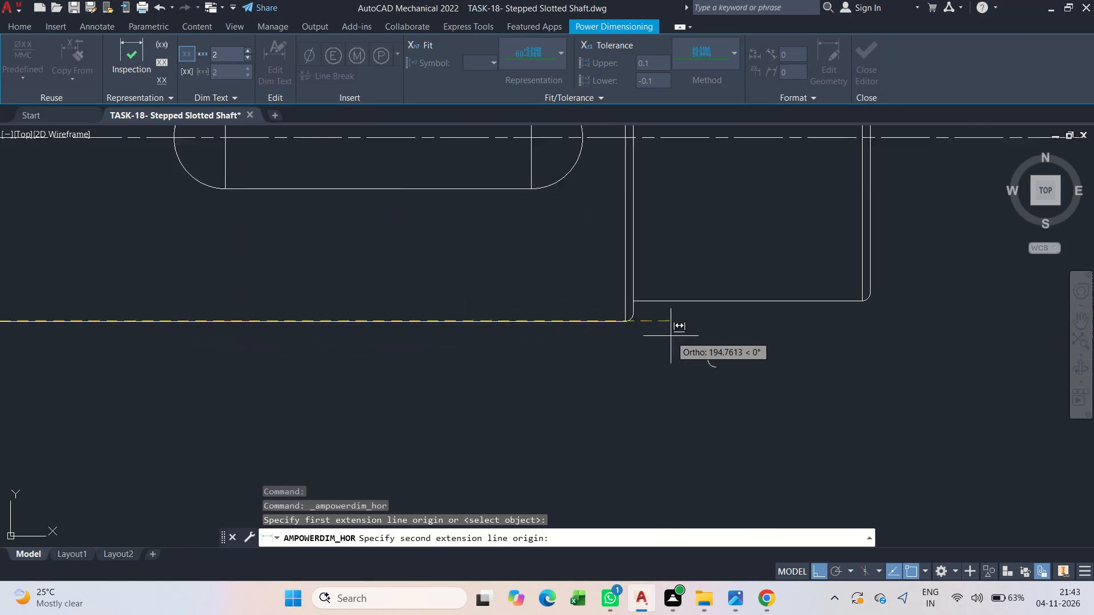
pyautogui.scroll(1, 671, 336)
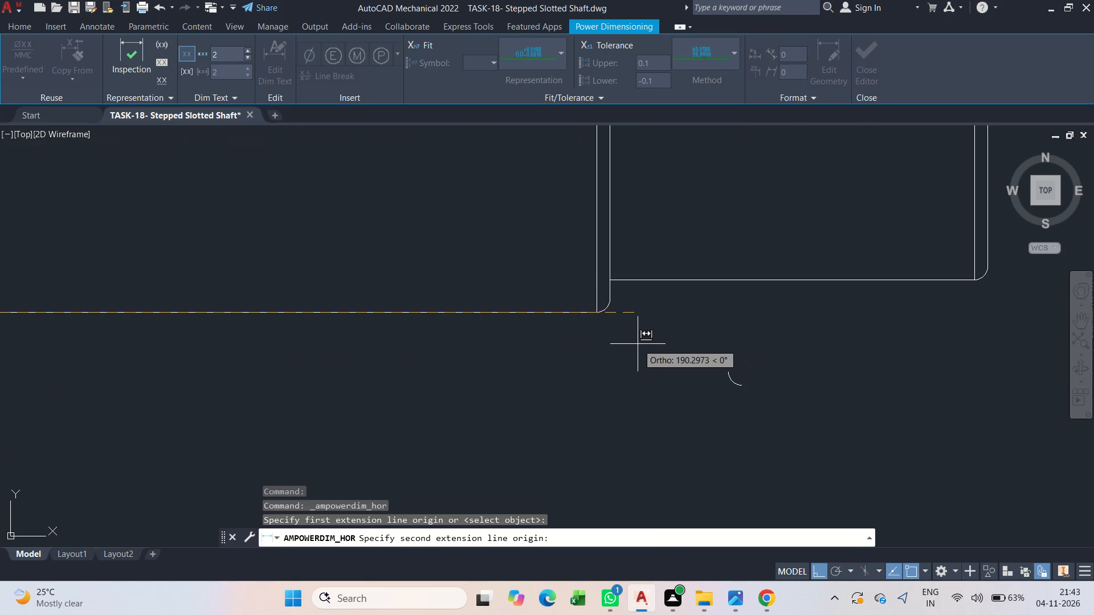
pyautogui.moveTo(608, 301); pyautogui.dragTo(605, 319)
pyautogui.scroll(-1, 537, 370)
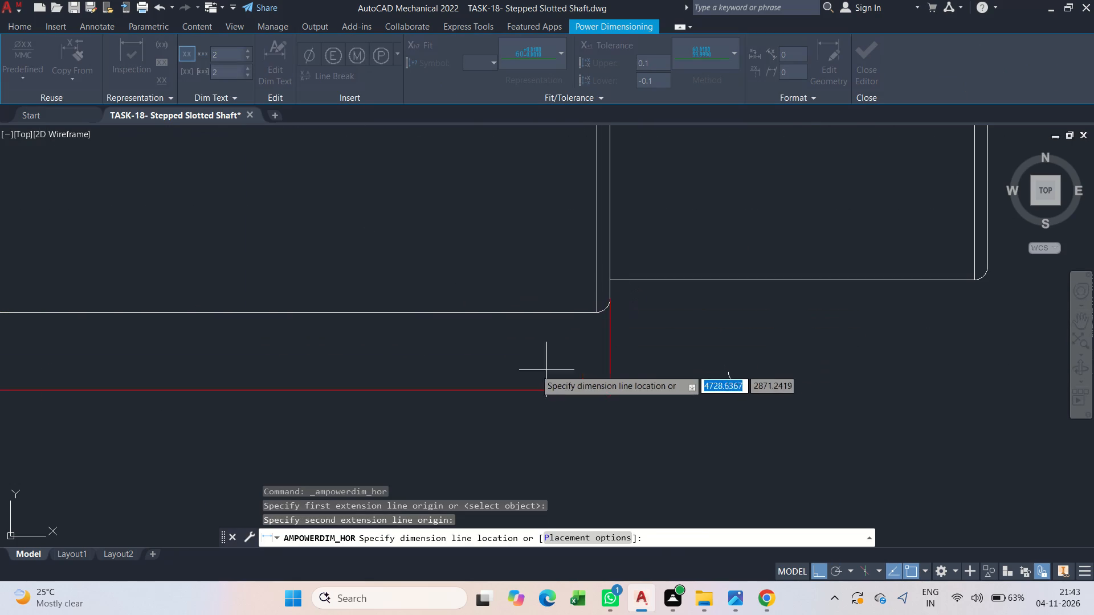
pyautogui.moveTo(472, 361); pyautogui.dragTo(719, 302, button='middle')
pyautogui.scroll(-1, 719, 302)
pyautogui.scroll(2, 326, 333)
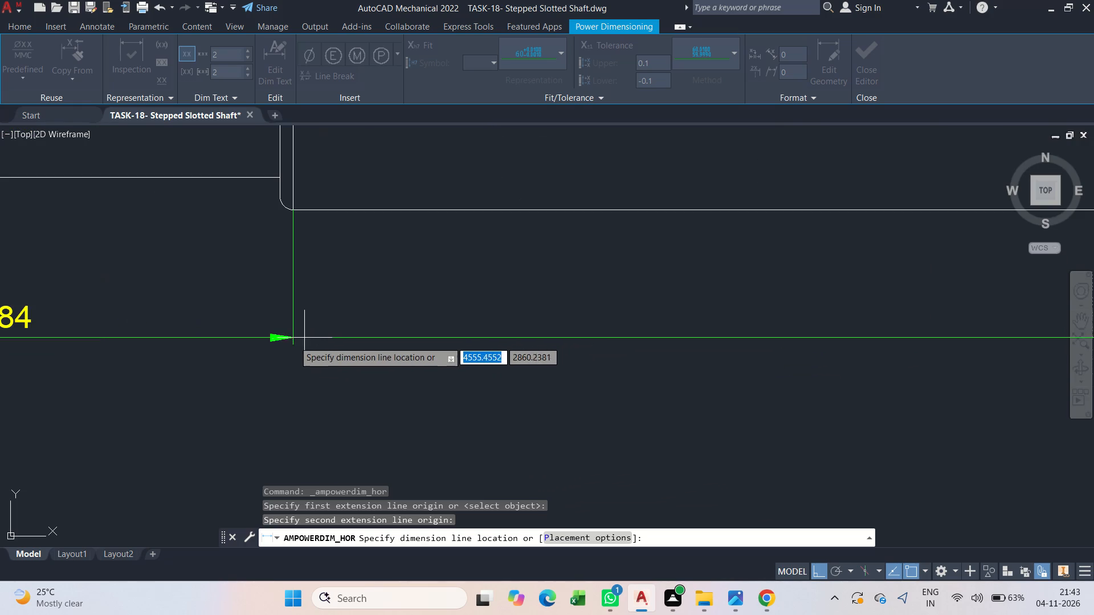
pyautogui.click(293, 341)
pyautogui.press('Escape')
# Dimension the largest section's bottom edge between its two fillet ends, placing the horizontal dimension below the shaft in line with the 84 dimension.
pyautogui.scroll(-2, 362, 360)
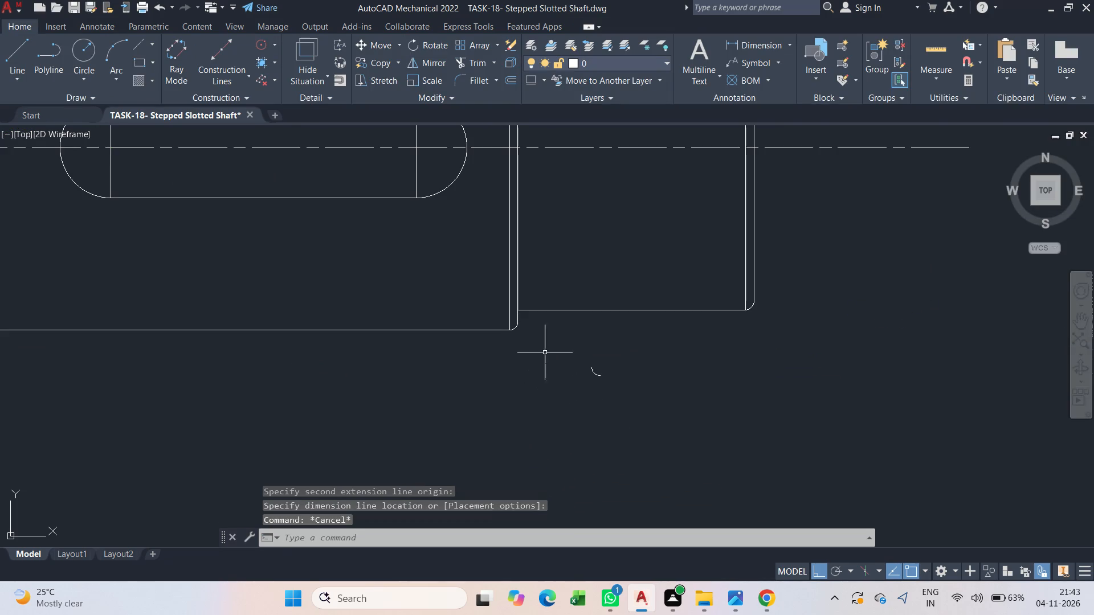
pyautogui.scroll(-3, 536, 329)
pyautogui.click(752, 52)
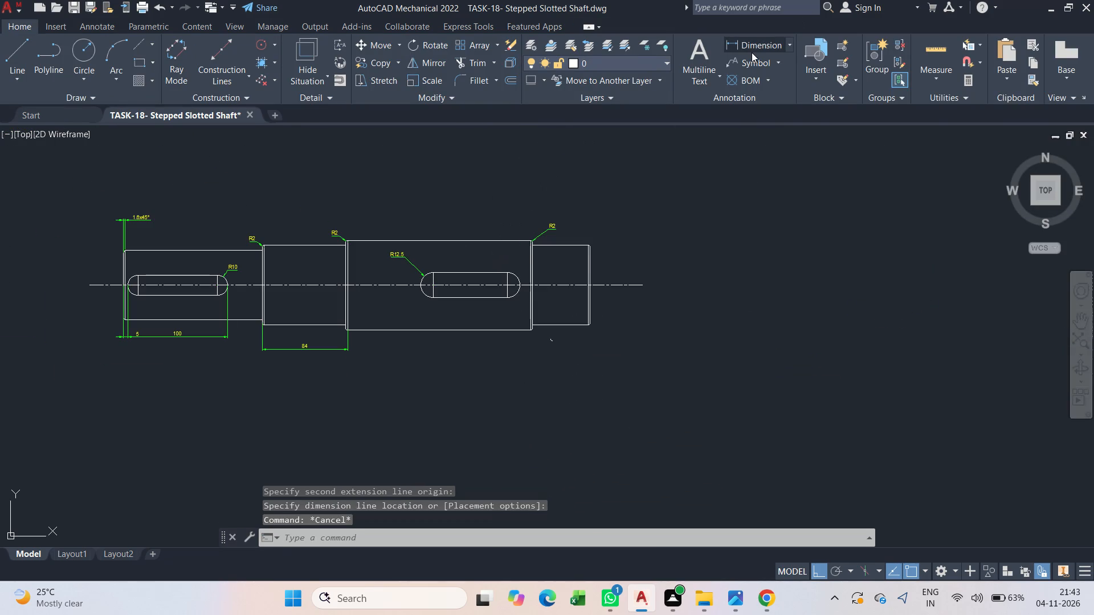
pyautogui.scroll(3, 362, 317)
pyautogui.scroll(2, 297, 367)
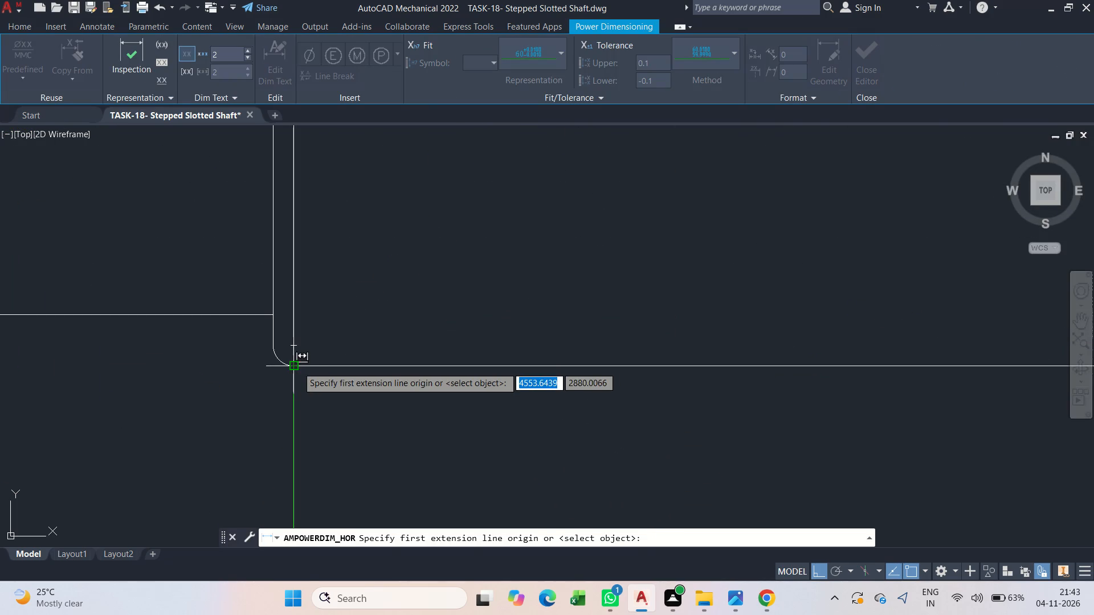
pyautogui.click(297, 367)
pyautogui.scroll(-4, 297, 367)
pyautogui.scroll(2, 732, 370)
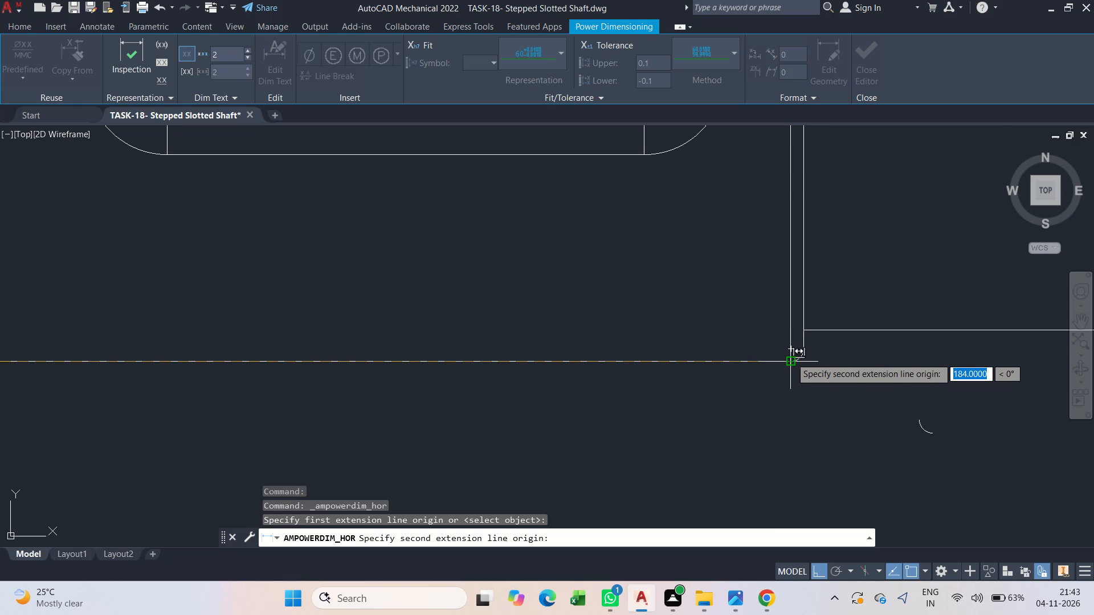
pyautogui.click(791, 358)
pyautogui.scroll(-1, 801, 399)
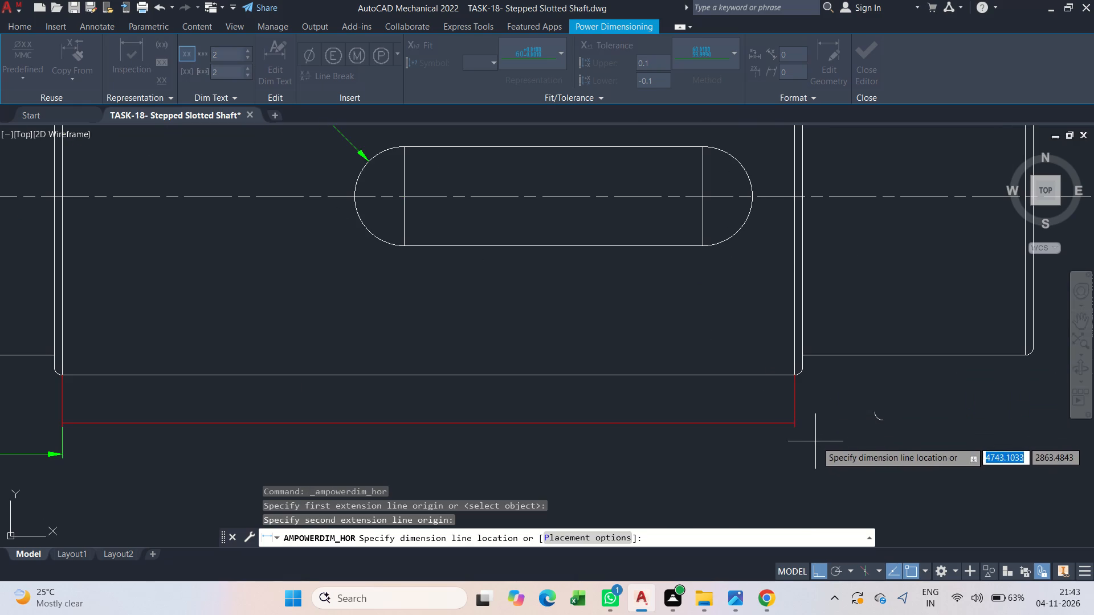
pyautogui.moveTo(795, 403); pyautogui.dragTo(789, 305, button='middle')
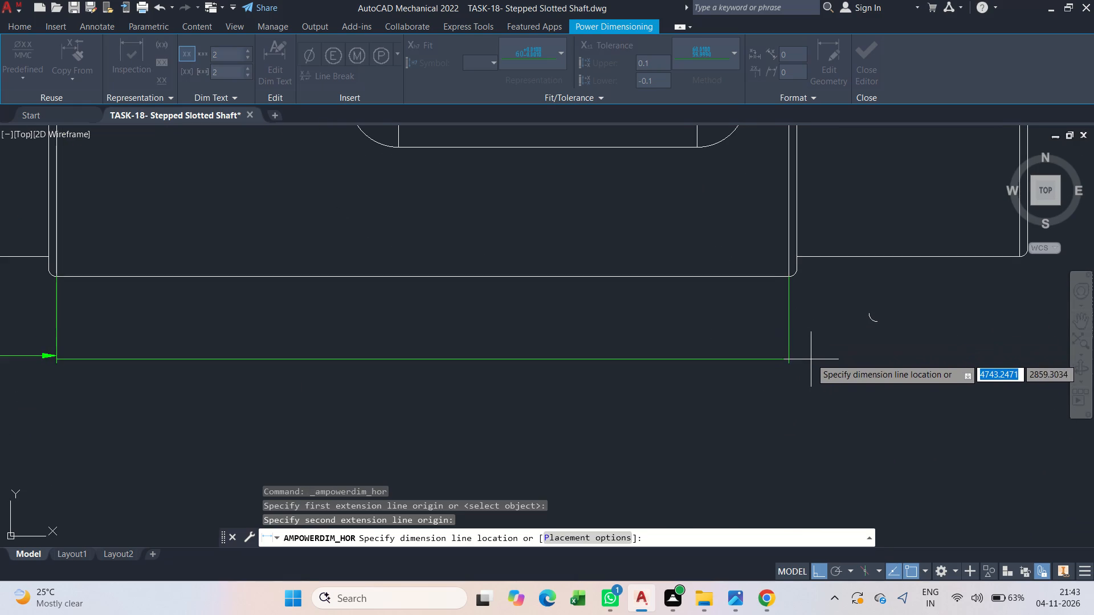
pyautogui.click(811, 355)
pyautogui.click(714, 401)
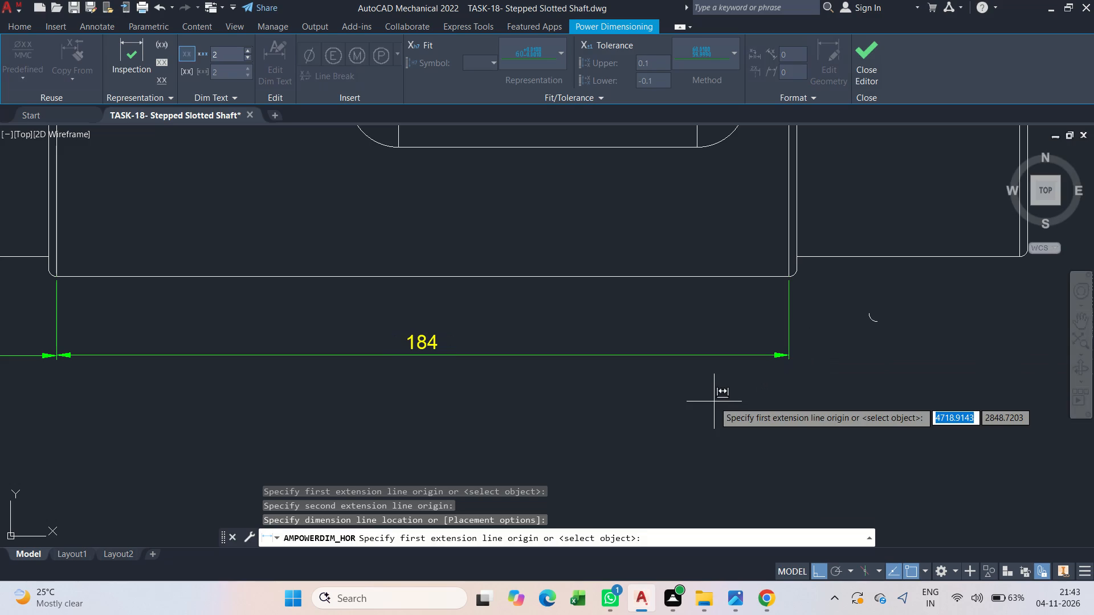
# Add a horizontal dimension below the shaft from the largest section's right shoulder to the shaft's right end face.
pyautogui.moveTo(709, 383); pyautogui.dragTo(616, 379, button='middle')
pyautogui.scroll(-1, 724, 318)
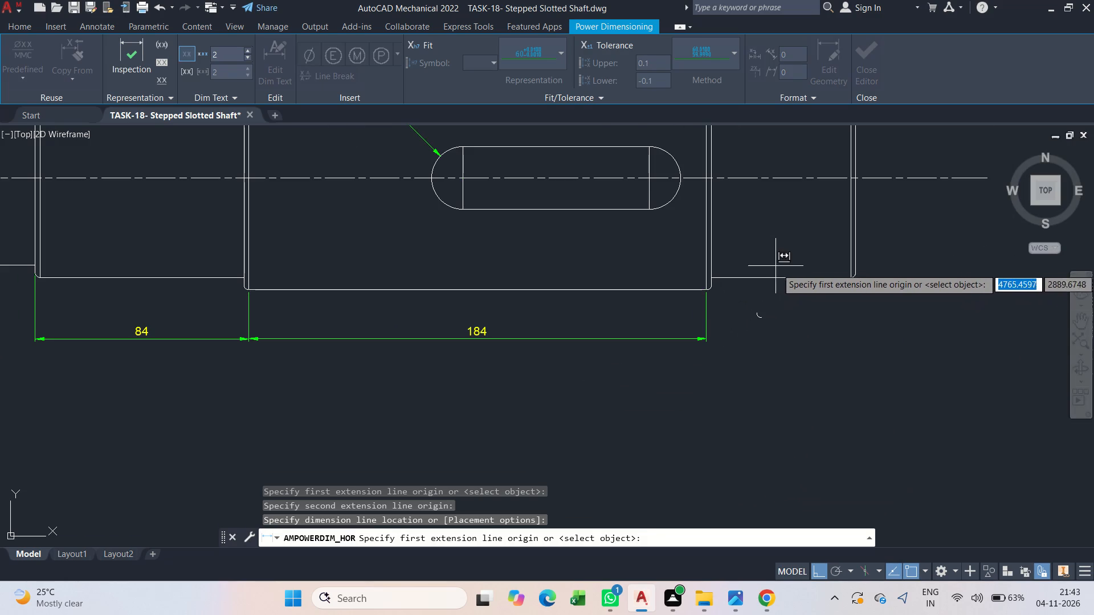
pyautogui.scroll(2, 706, 268)
pyautogui.click(718, 292)
pyautogui.scroll(-2, 718, 292)
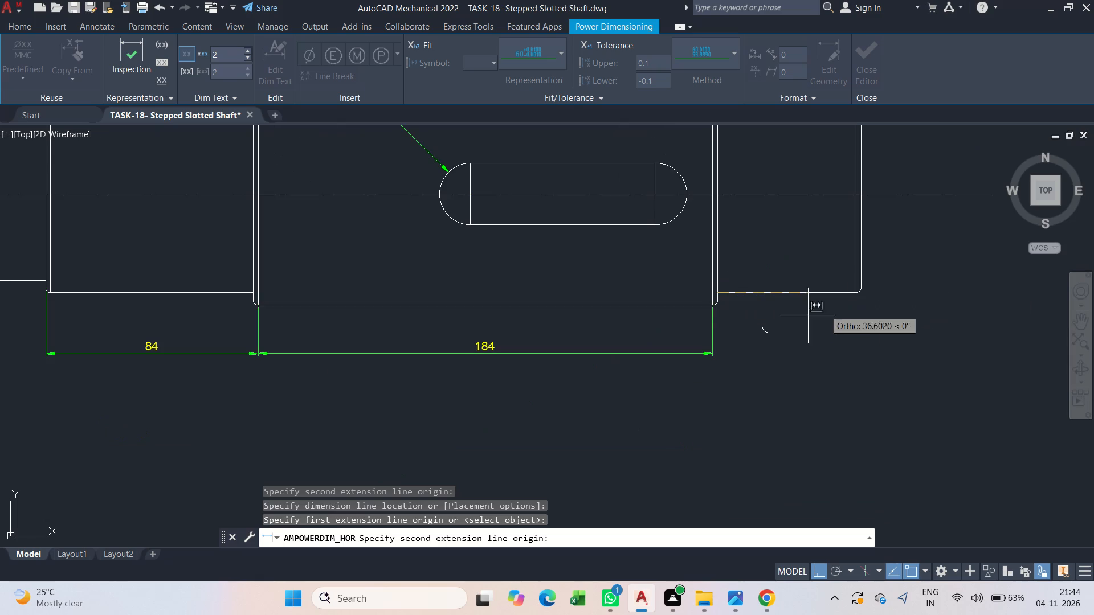
pyautogui.scroll(2, 846, 298)
pyautogui.moveTo(882, 271); pyautogui.dragTo(882, 290)
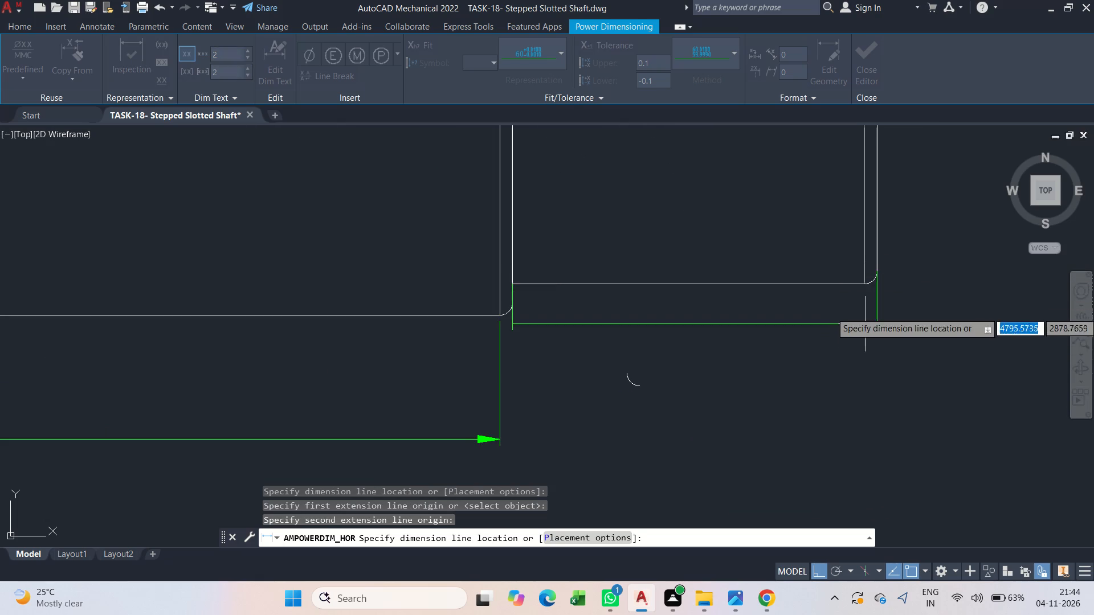
pyautogui.moveTo(852, 294); pyautogui.dragTo(863, 293, button='middle')
pyautogui.click(875, 444)
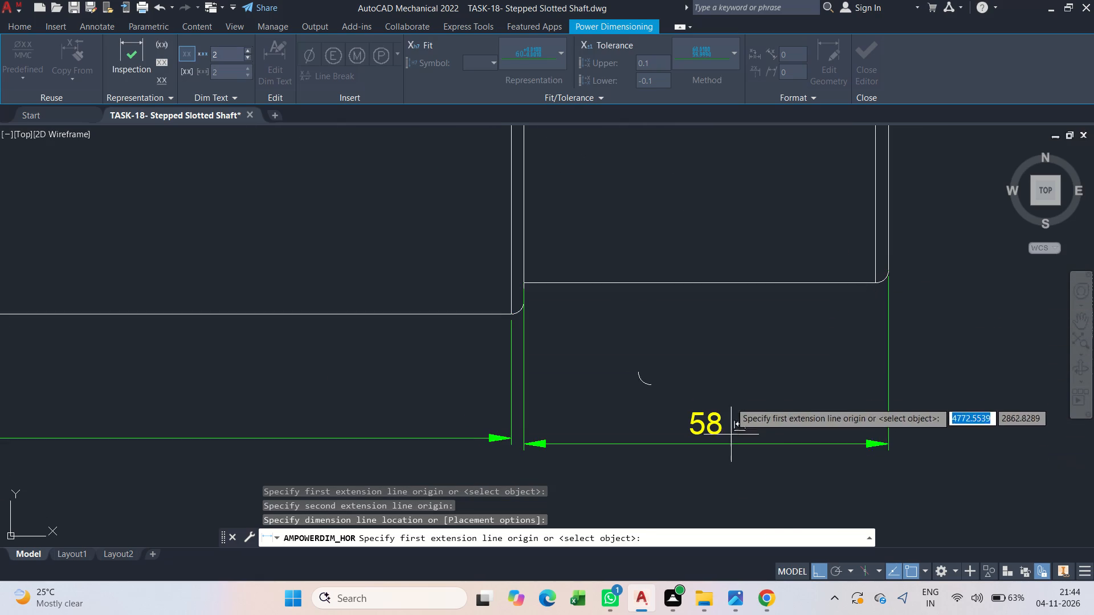
pyautogui.middleClick(648, 346)
pyautogui.press('Escape')
# Stretch the right extension line of the largest section's length dimension to that section's right shoulder face.
pyautogui.moveTo(514, 342); pyautogui.dragTo(509, 339)
pyautogui.click(496, 335)
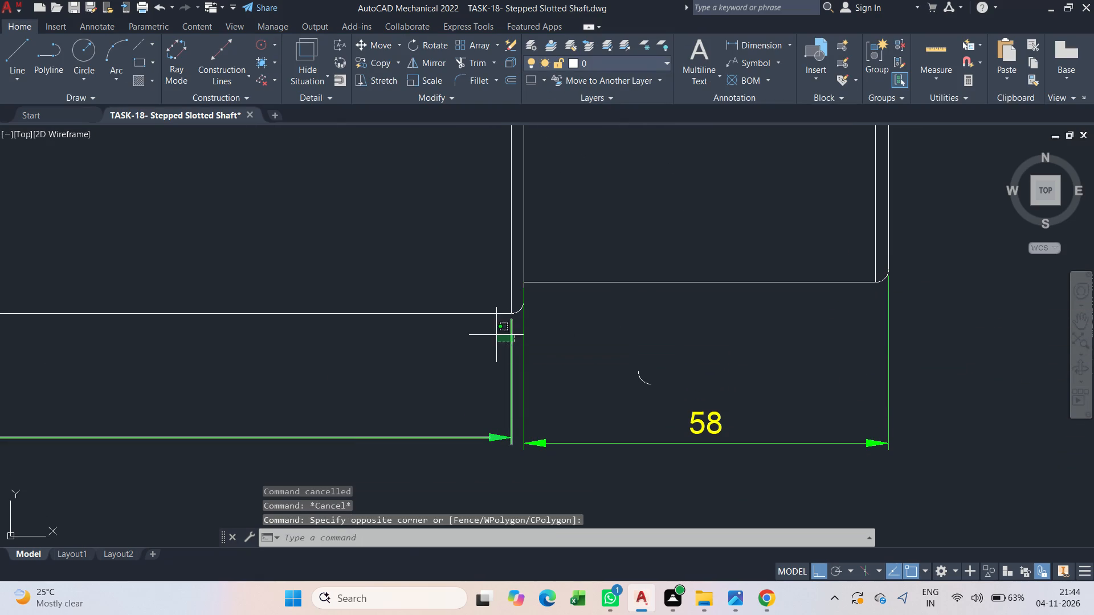
pyautogui.click(513, 314)
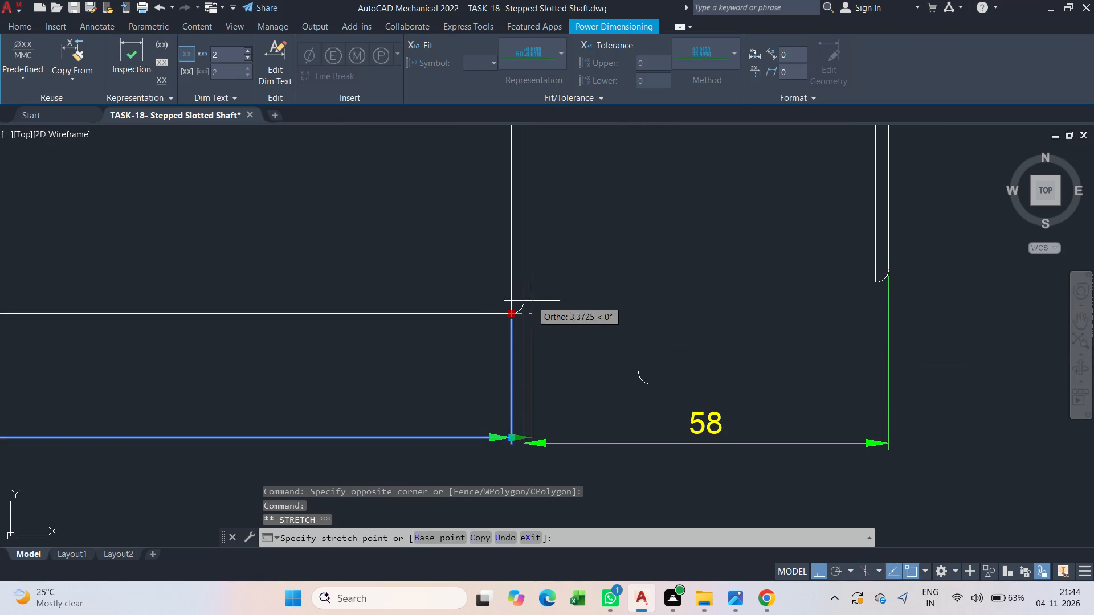
pyautogui.click(526, 301)
pyautogui.scroll(-2, 583, 330)
pyautogui.press('Escape')
# Stretch the shared extension line of the 84 and largest-section dimensions to the largest section's left shoulder face.
pyautogui.moveTo(117, 378); pyautogui.dragTo(176, 386, button='middle')
pyautogui.scroll(3, 149, 334)
pyautogui.press('Escape')
pyautogui.moveTo(248, 397); pyautogui.dragTo(232, 392)
pyautogui.click(212, 383)
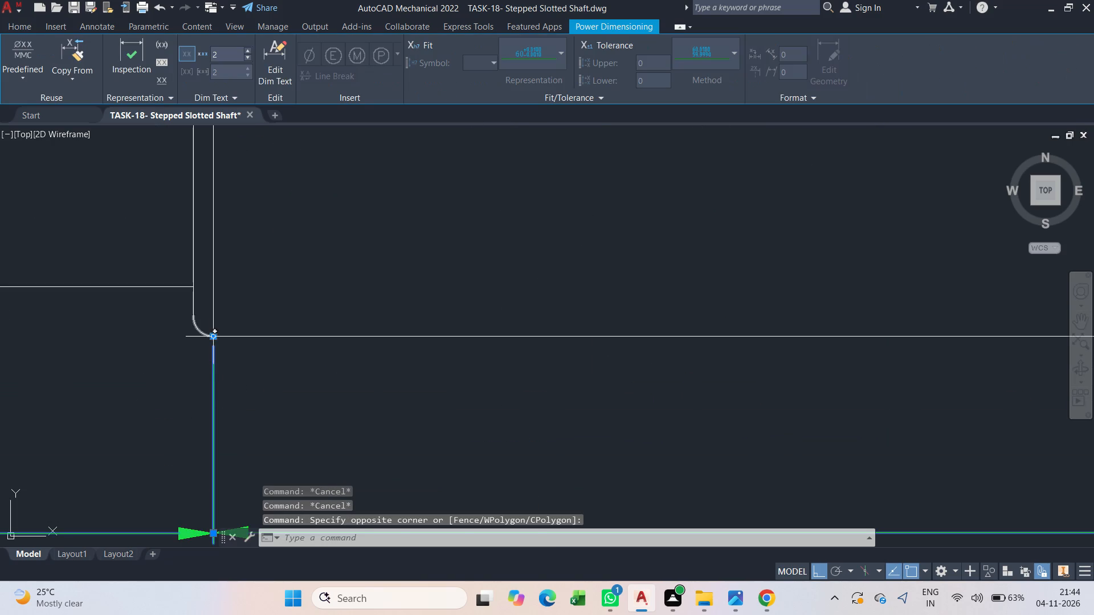
pyautogui.click(210, 337)
pyautogui.click(196, 323)
pyautogui.press('Escape')
pyautogui.scroll(-3, 285, 395)
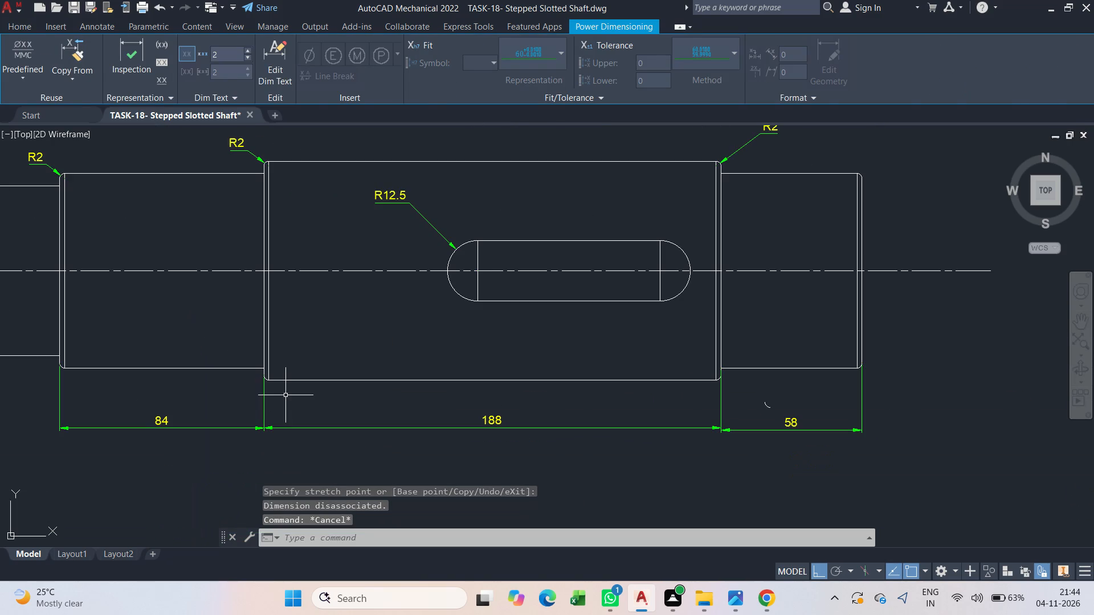
pyautogui.press('Escape')
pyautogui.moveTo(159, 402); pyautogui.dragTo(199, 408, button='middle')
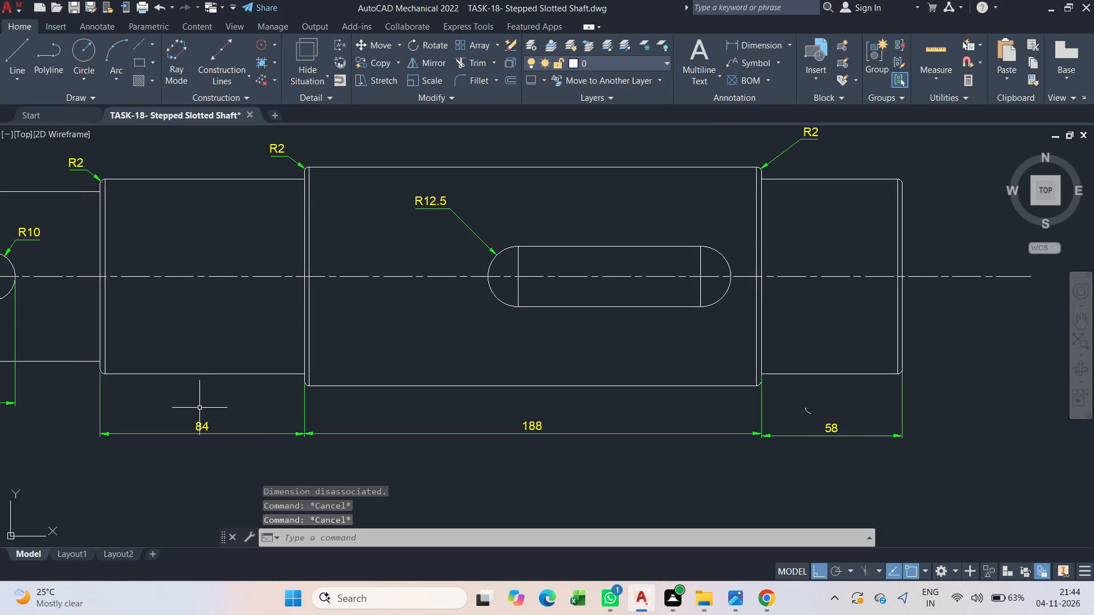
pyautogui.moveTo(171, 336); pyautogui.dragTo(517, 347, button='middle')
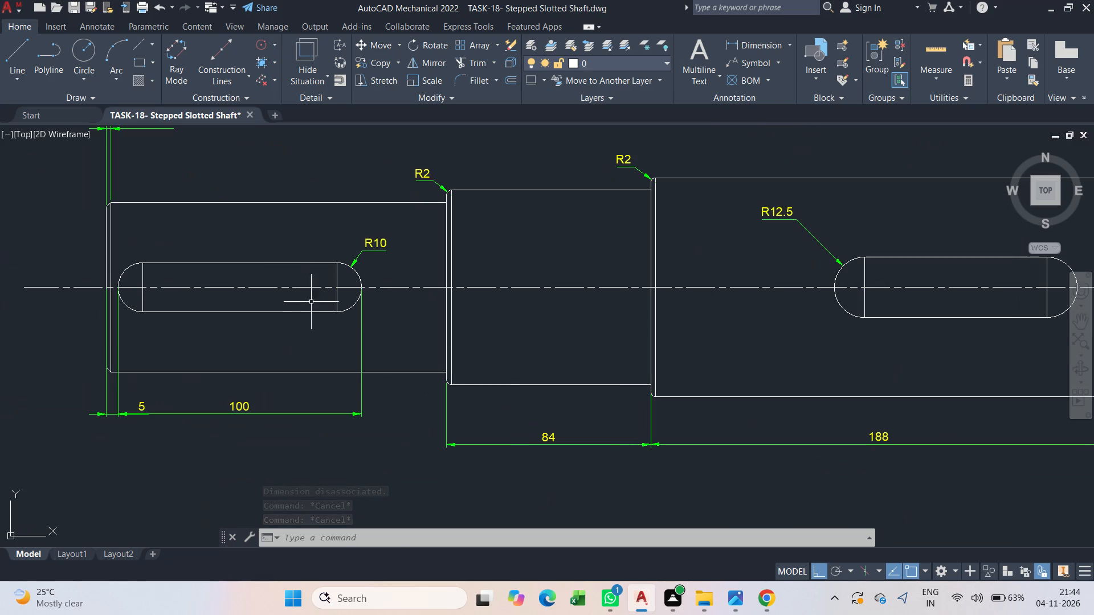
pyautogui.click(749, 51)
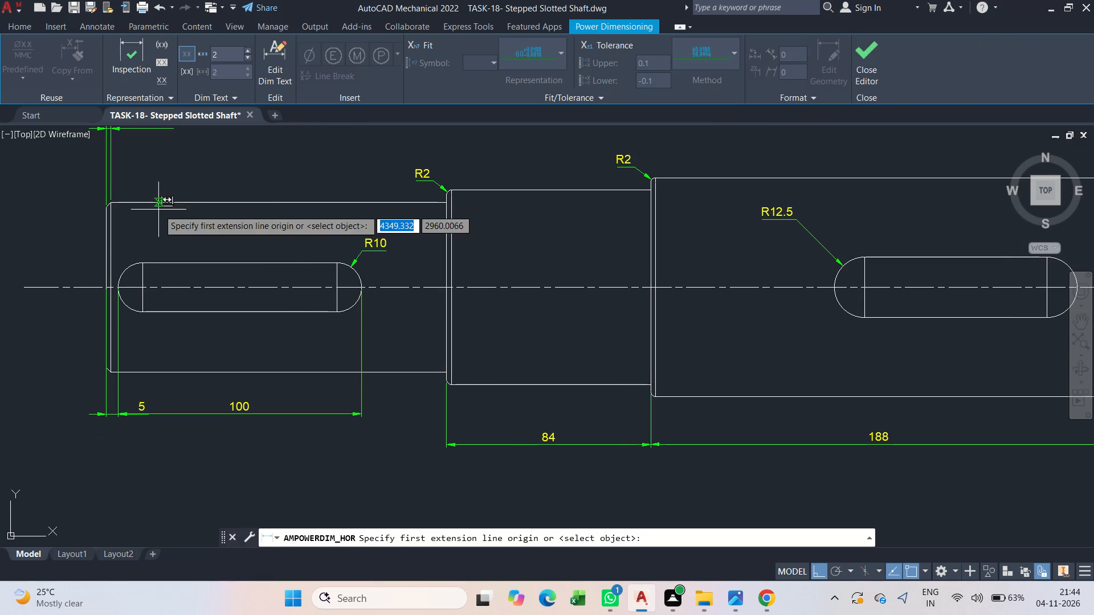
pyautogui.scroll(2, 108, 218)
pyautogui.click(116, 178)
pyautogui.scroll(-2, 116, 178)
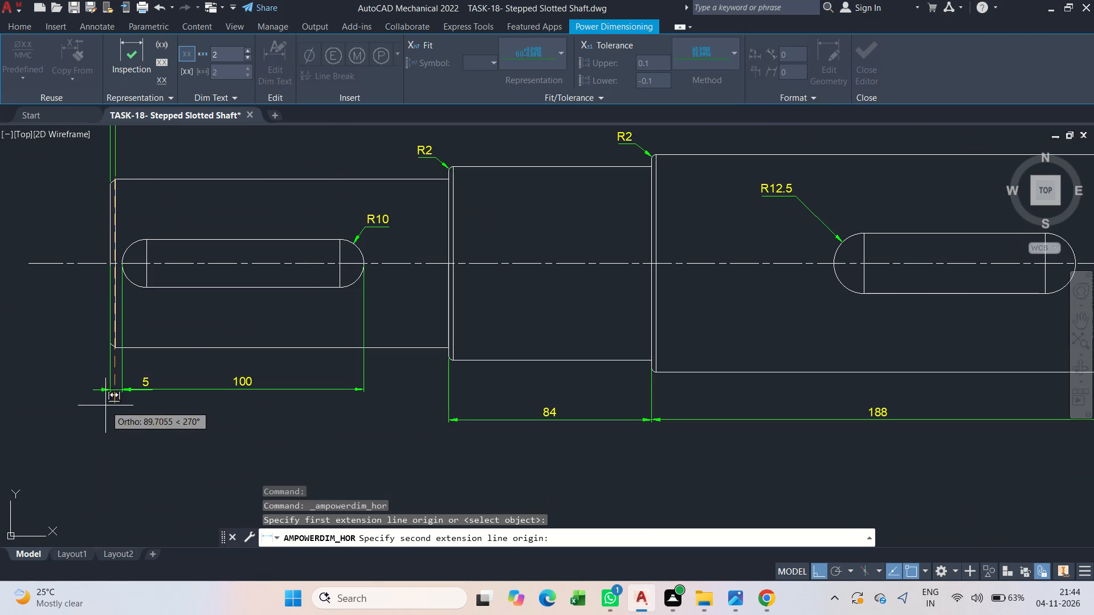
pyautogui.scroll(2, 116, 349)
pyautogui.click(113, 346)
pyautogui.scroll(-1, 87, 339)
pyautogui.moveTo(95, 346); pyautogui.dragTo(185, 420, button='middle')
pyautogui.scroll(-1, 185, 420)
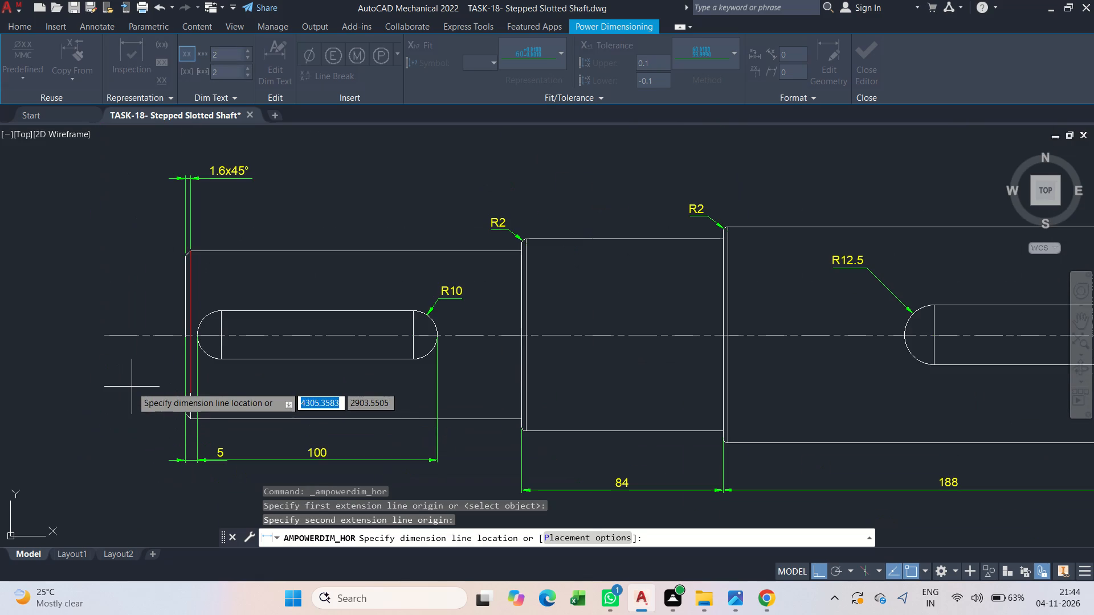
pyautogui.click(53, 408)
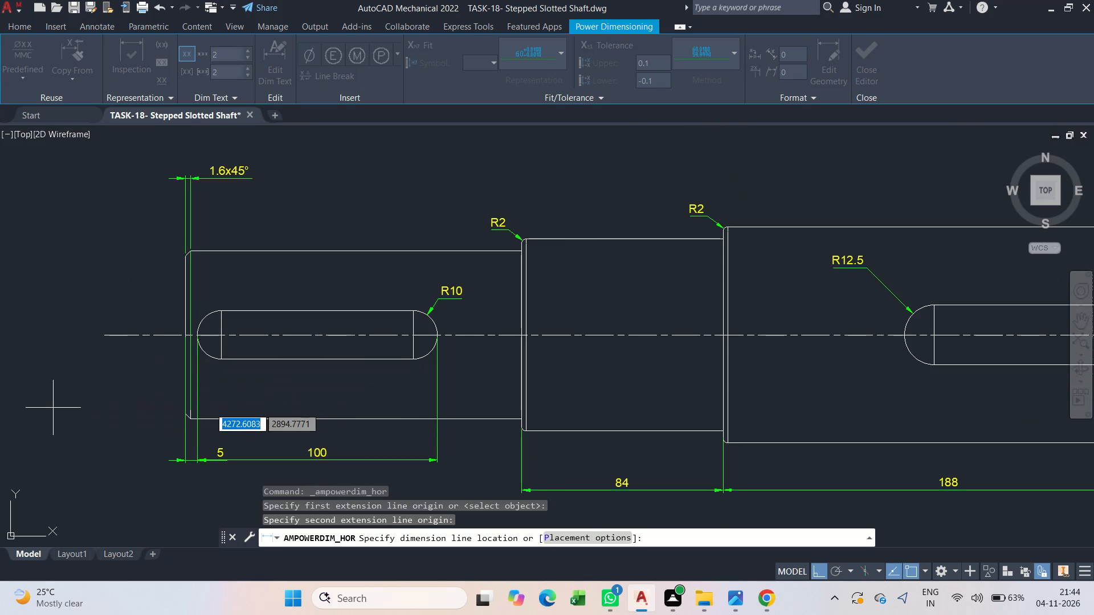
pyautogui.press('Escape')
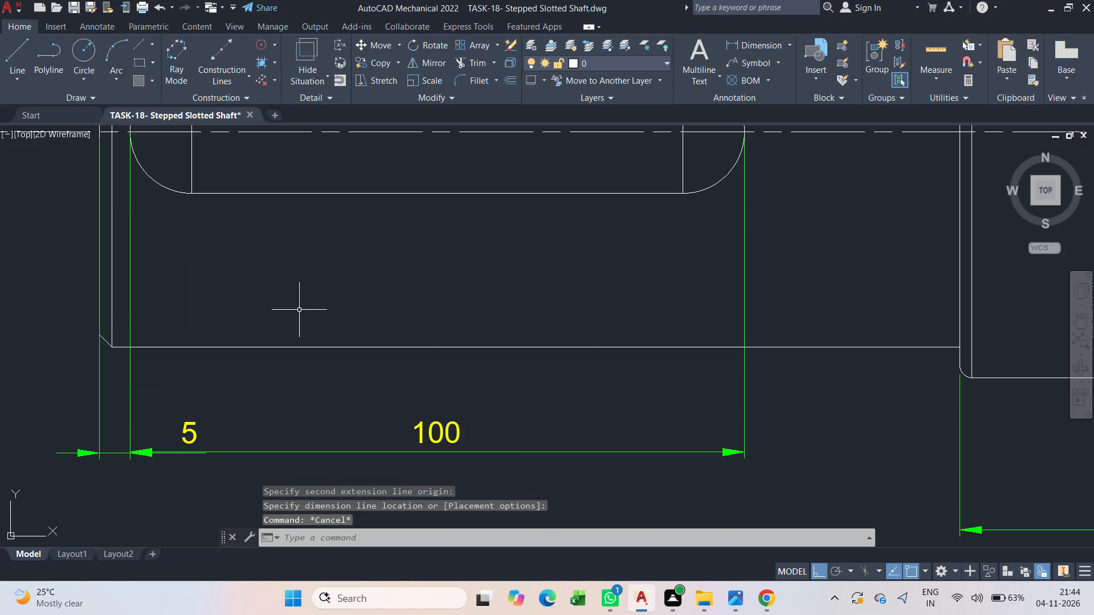
# Add a vertical power dimension between the leftmost section's upper and lower chamfer corners, placing it beyond the shaft's left end.
pyautogui.click(791, 51)
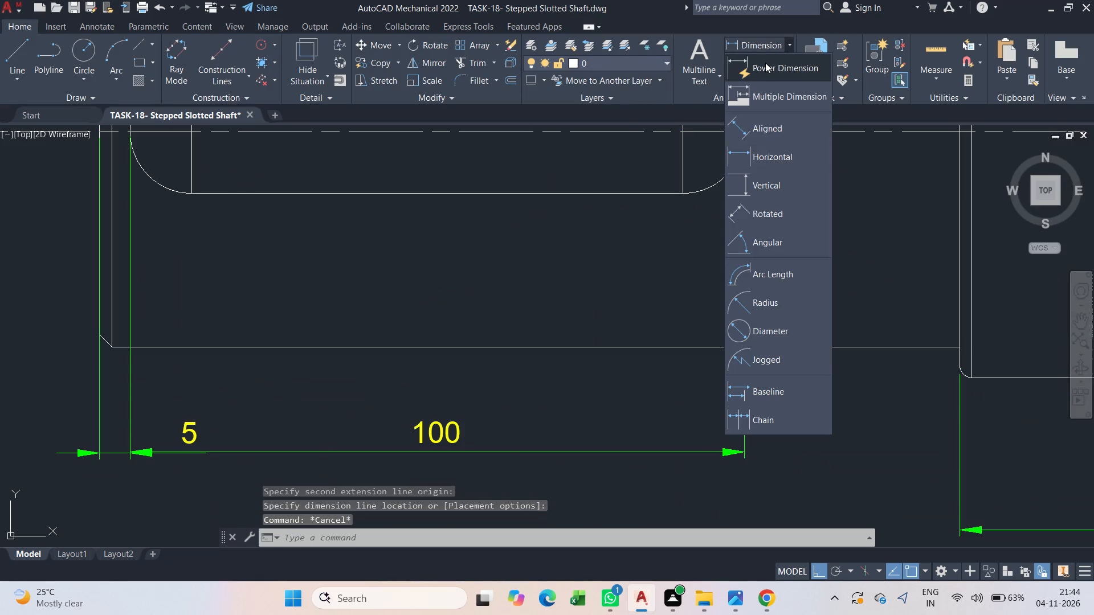
pyautogui.click(764, 65)
pyautogui.scroll(-2, 257, 293)
pyautogui.moveTo(235, 307); pyautogui.dragTo(259, 338, button='middle')
pyautogui.scroll(-2, 234, 251)
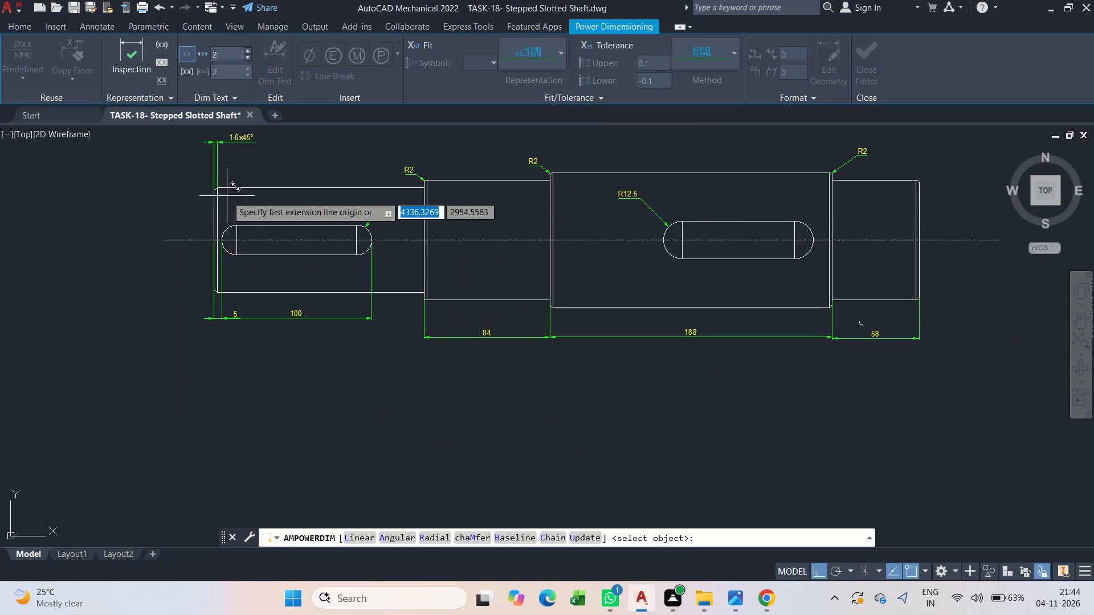
pyautogui.scroll(2, 227, 196)
pyautogui.click(205, 174)
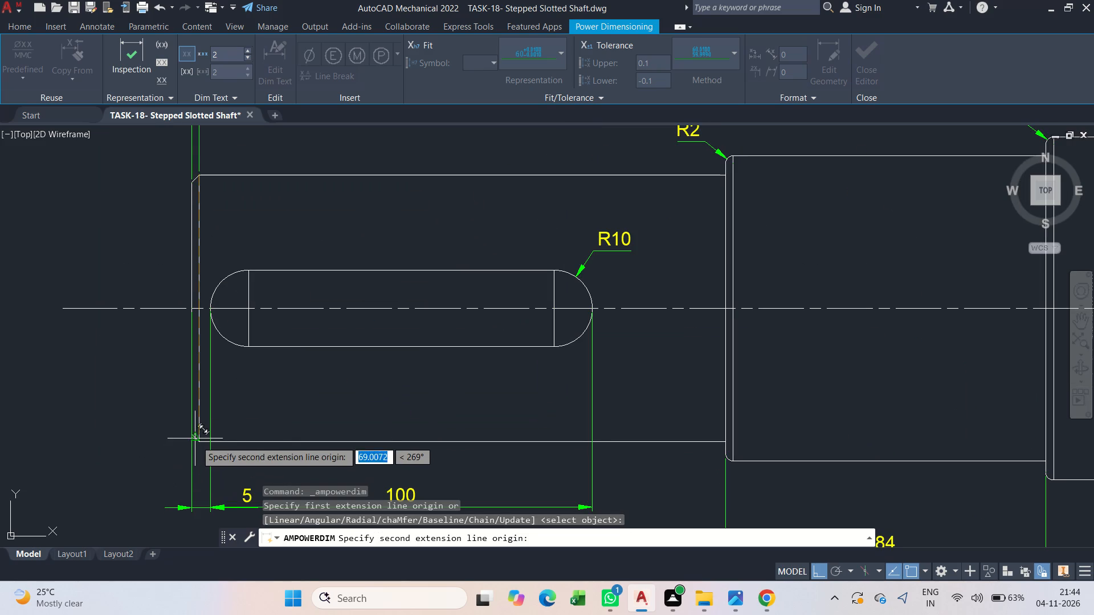
pyautogui.click(198, 441)
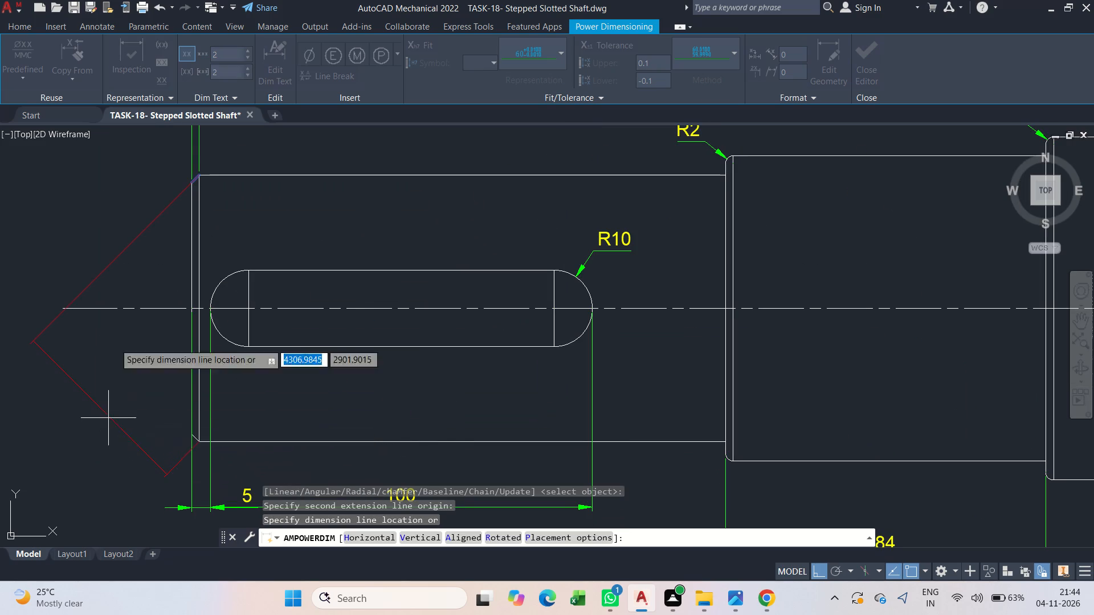
pyautogui.click(89, 317)
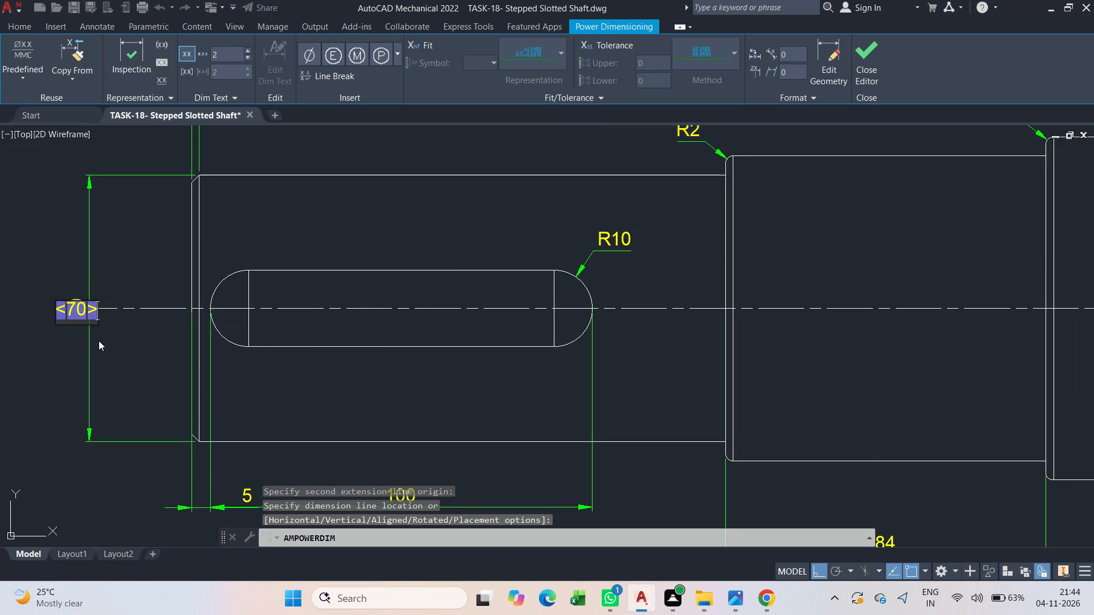
pyautogui.press('Right')
pyautogui.click(103, 338)
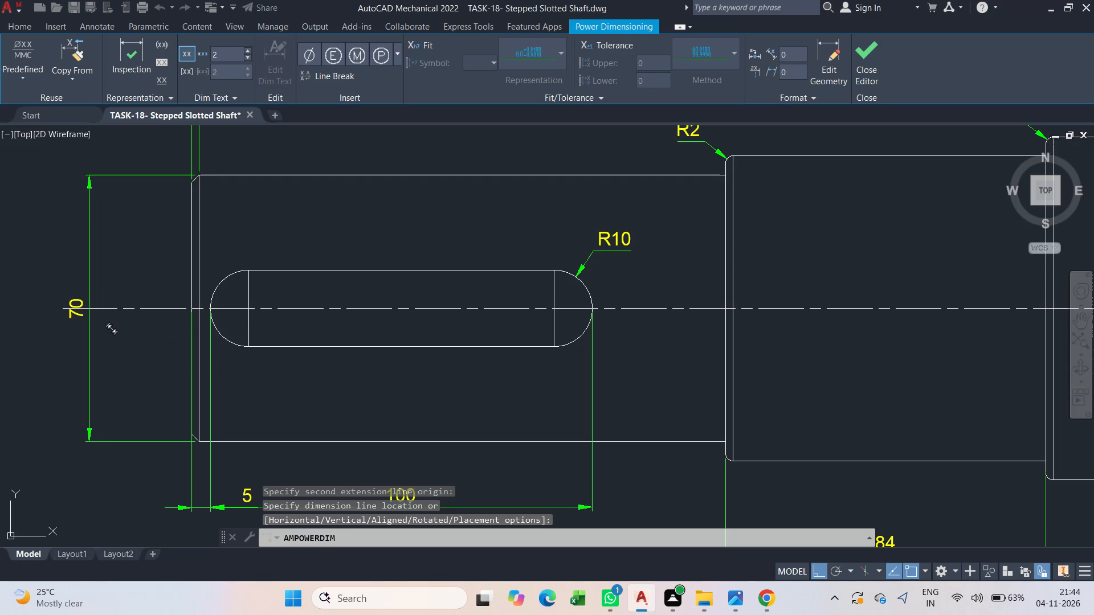
pyautogui.press('Escape')
# Prefix the leftmost section's vertical dimension text with the diameter symbol Ø.
pyautogui.doubleClick(78, 315)
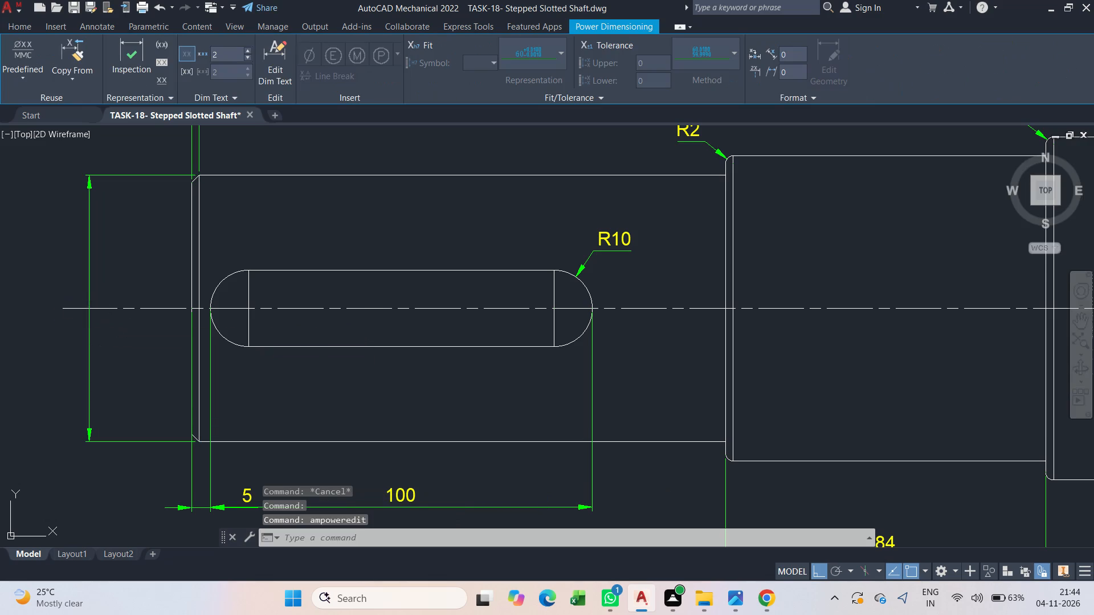
pyautogui.write('%%C')
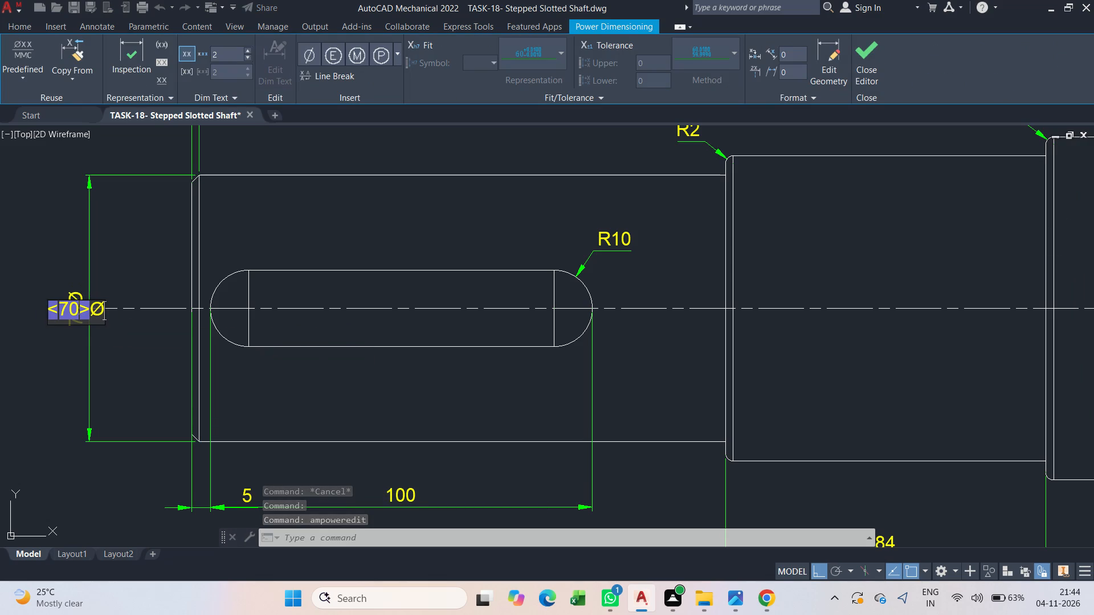
pyautogui.press('BackSpace')
pyautogui.press('Left')
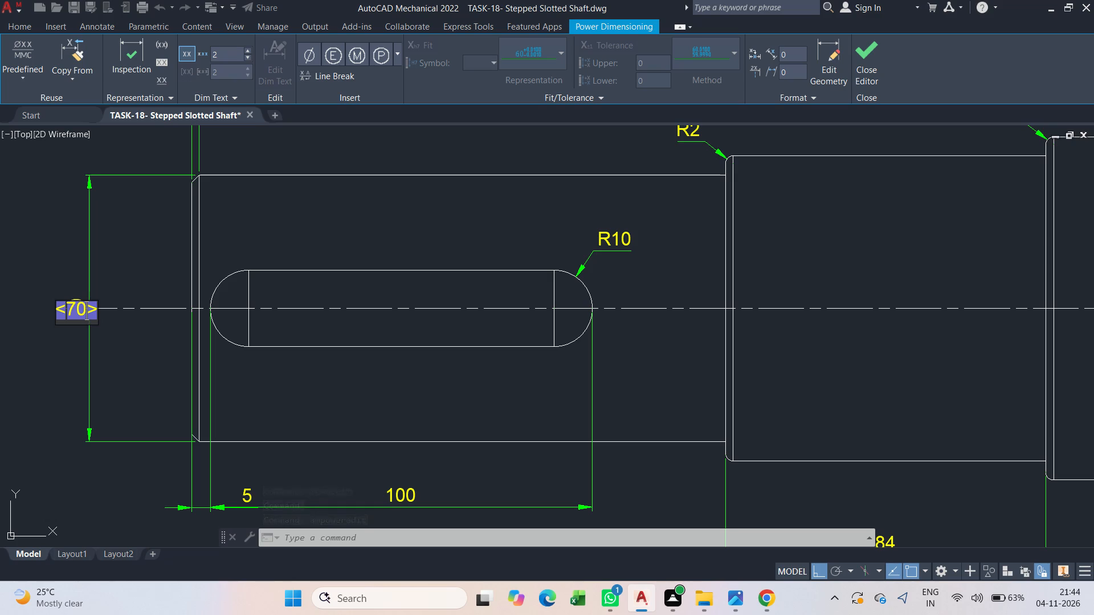
pyautogui.press('Left')
pyautogui.press('Left')
pyautogui.press('Left')
pyautogui.press('Left')
pyautogui.press('Left')
pyautogui.write('%%C')
pyautogui.click(151, 407)
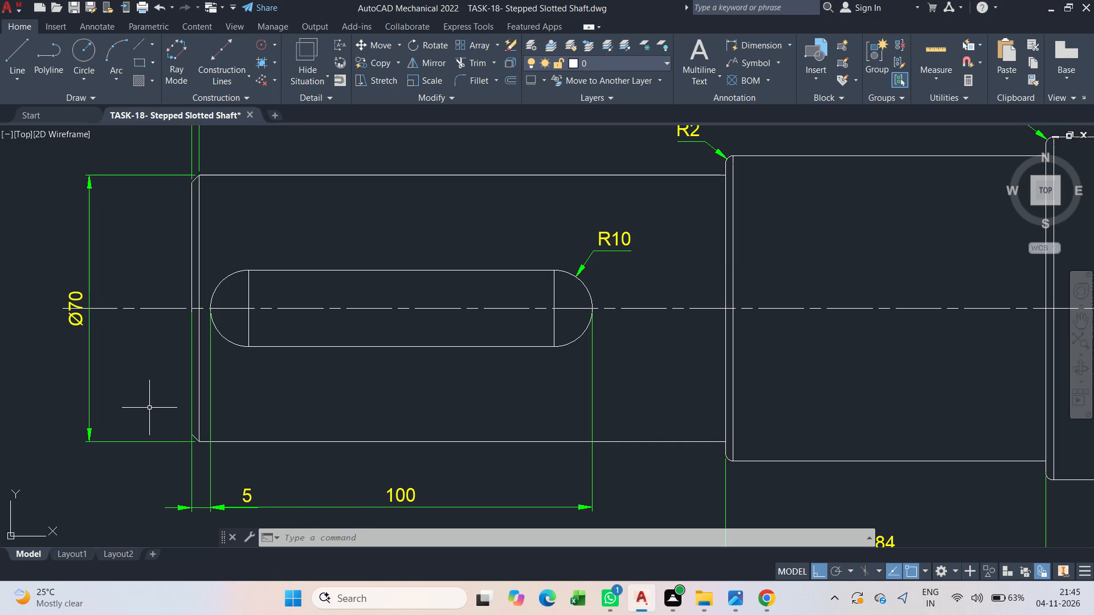
pyautogui.press('Escape')
# Add a vertical power dimension between the top and bottom edges of the 84-long section, placing it inside that section.
pyautogui.moveTo(409, 356); pyautogui.dragTo(375, 355, button='middle')
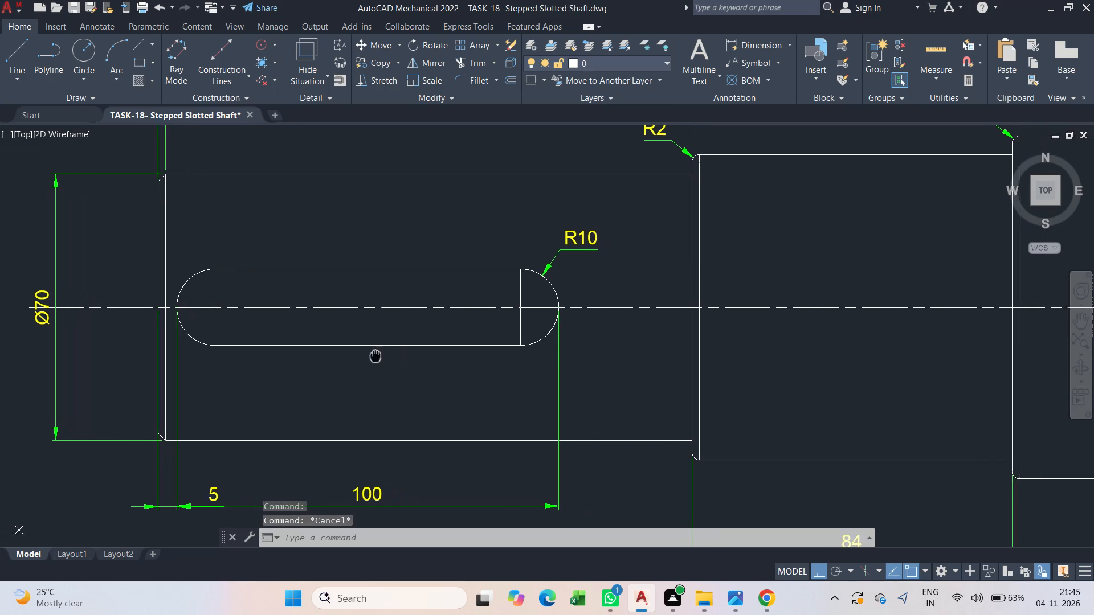
pyautogui.moveTo(375, 355); pyautogui.dragTo(257, 375, button='middle')
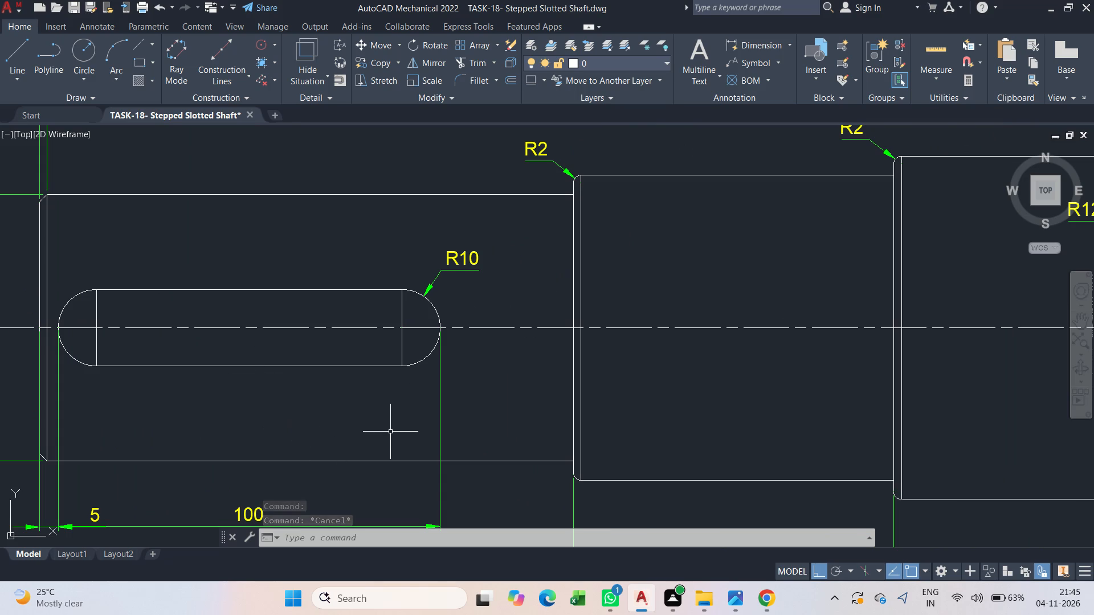
pyautogui.press('Escape')
pyautogui.click(763, 52)
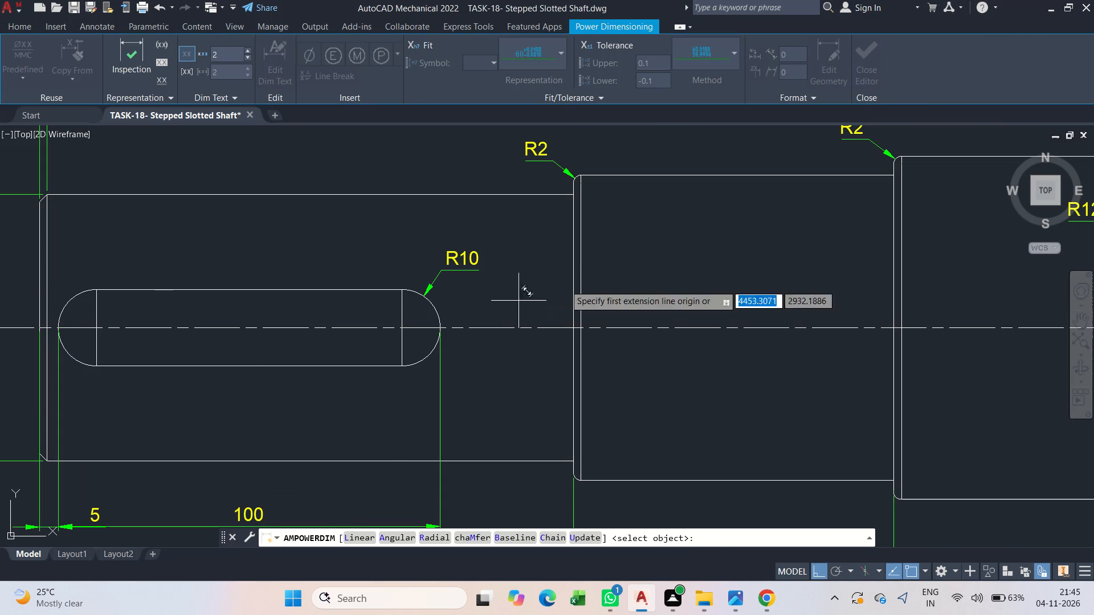
pyautogui.scroll(-1, 687, 245)
pyautogui.click(673, 201)
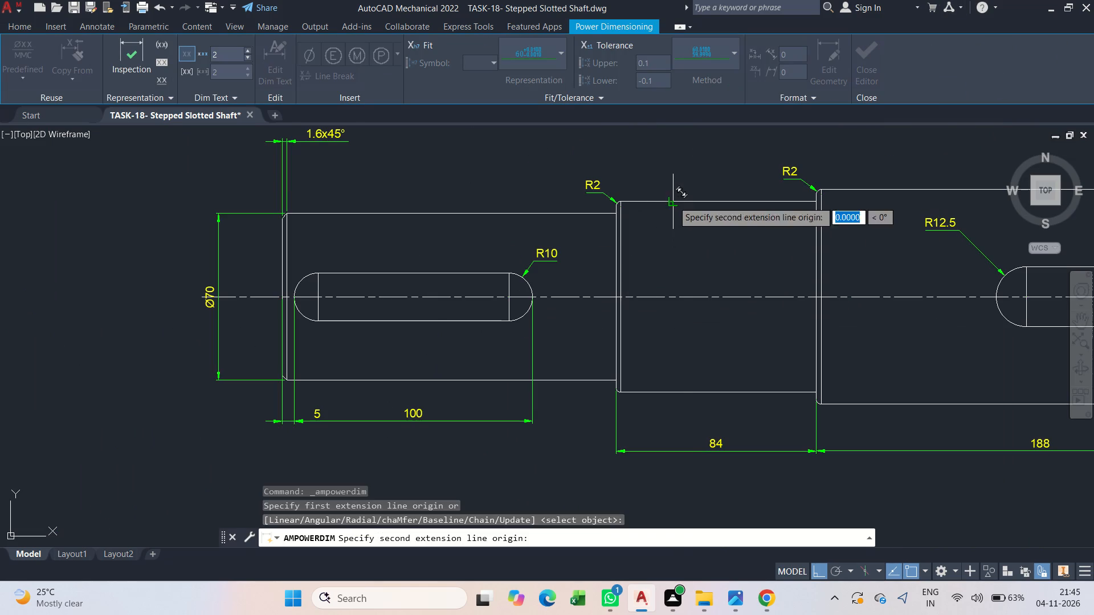
pyautogui.click(676, 394)
pyautogui.click(717, 357)
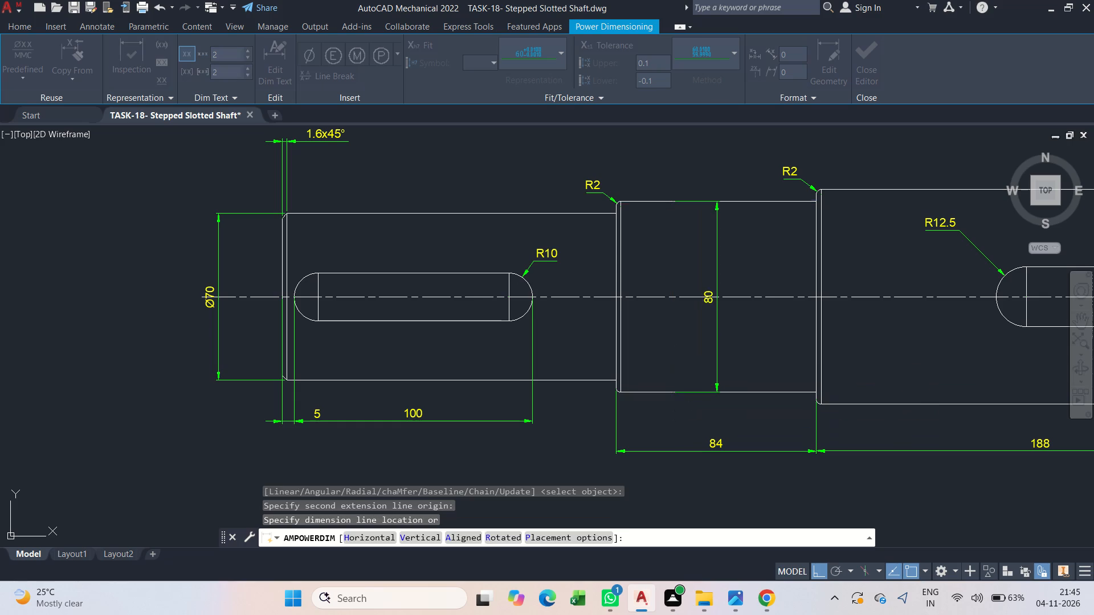
pyautogui.click(733, 327)
pyautogui.scroll(2, 720, 280)
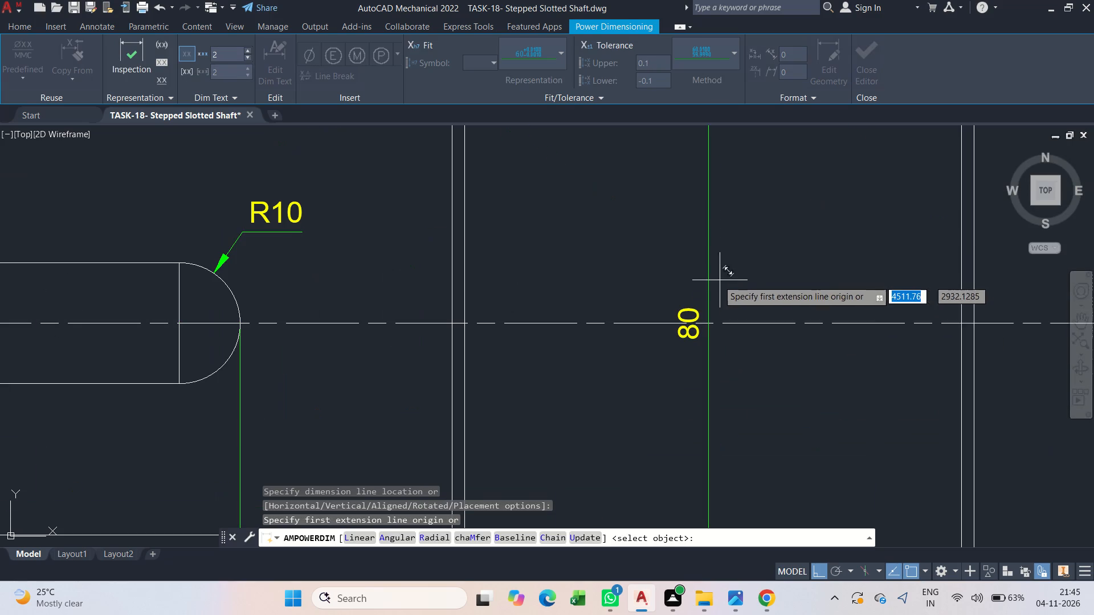
pyautogui.press('Escape')
# Prefix the 84-long section's vertical dimension text with the diameter symbol Ø.
pyautogui.doubleClick(696, 315)
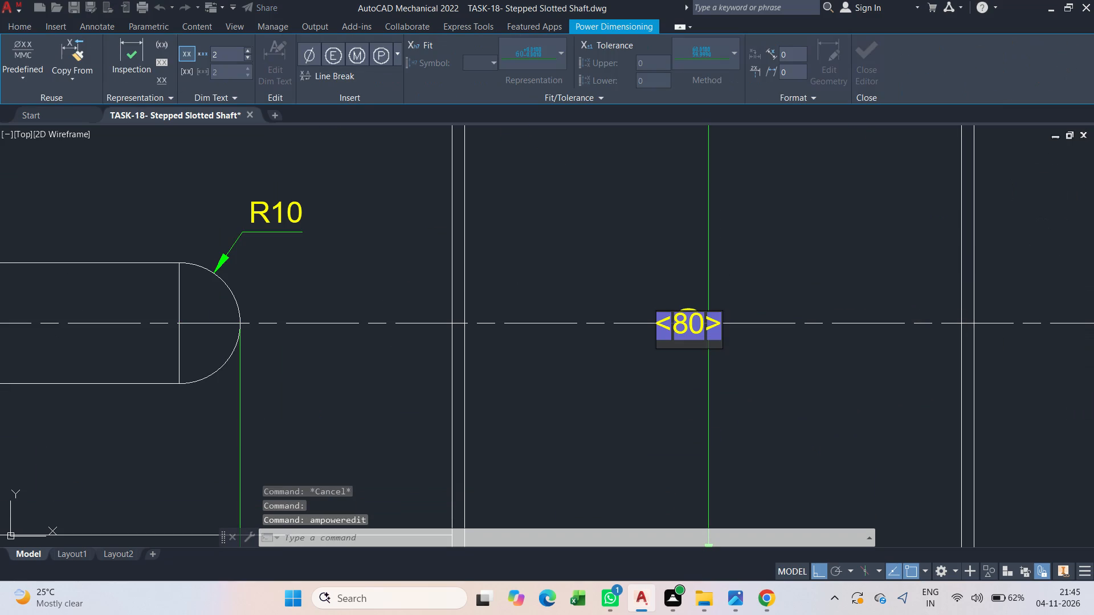
pyautogui.press('Left')
pyautogui.press('Left')
pyautogui.press('Left')
pyautogui.press('Left')
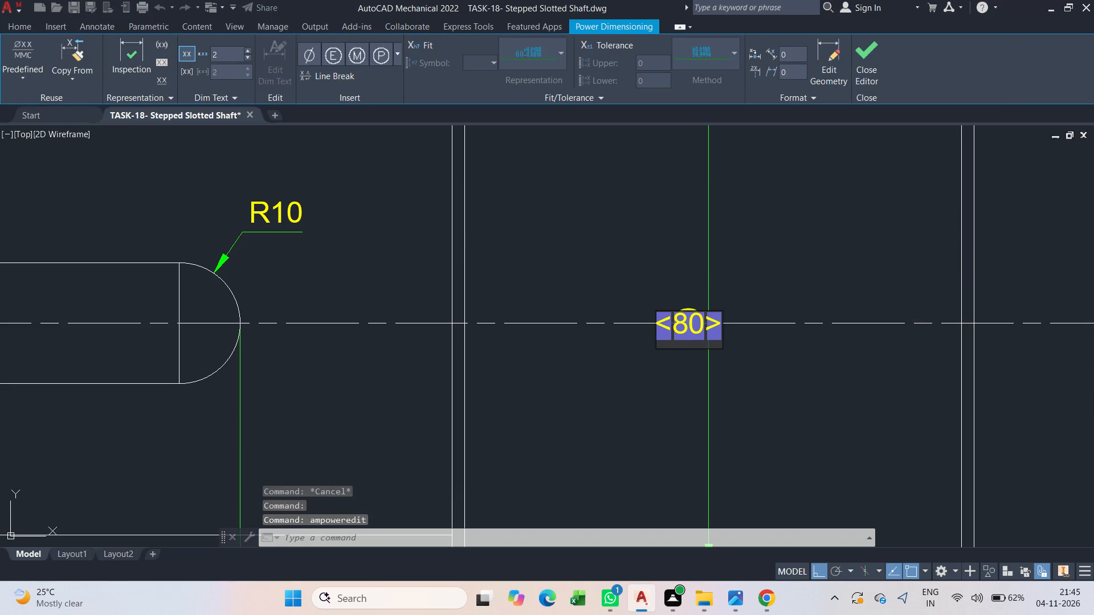
pyautogui.write('%%C')
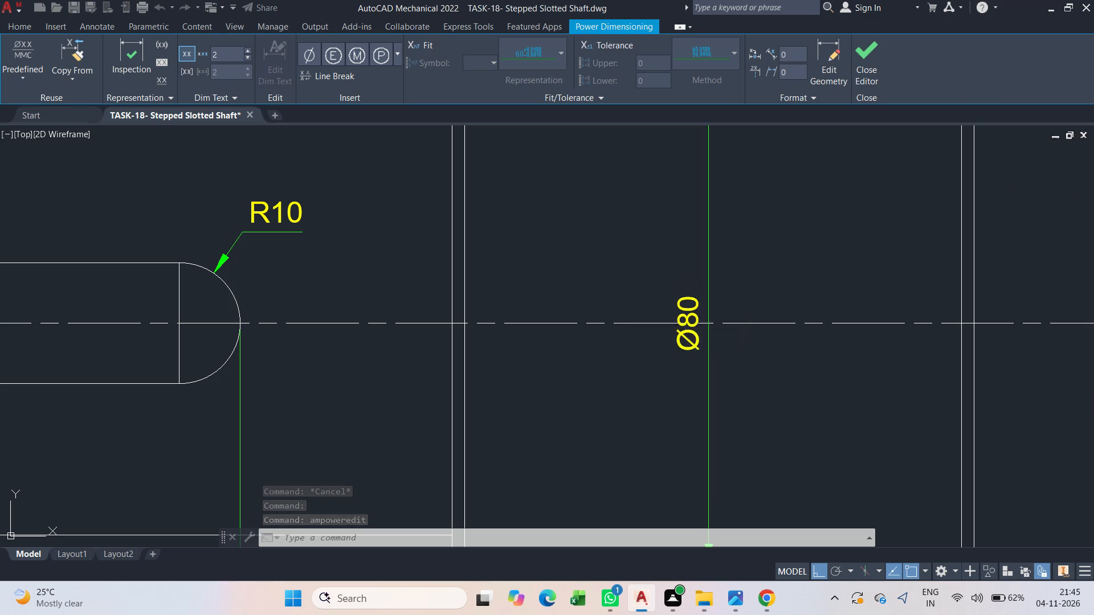
pyautogui.moveTo(689, 442); pyautogui.dragTo(676, 429)
# Add a vertical power dimension between the largest section's top and bottom edges, placing it inside the section near its left shoulder.
pyautogui.scroll(-2, 583, 350)
pyautogui.moveTo(724, 350); pyautogui.dragTo(388, 347, button='middle')
pyautogui.moveTo(494, 426); pyautogui.dragTo(442, 393, button='middle')
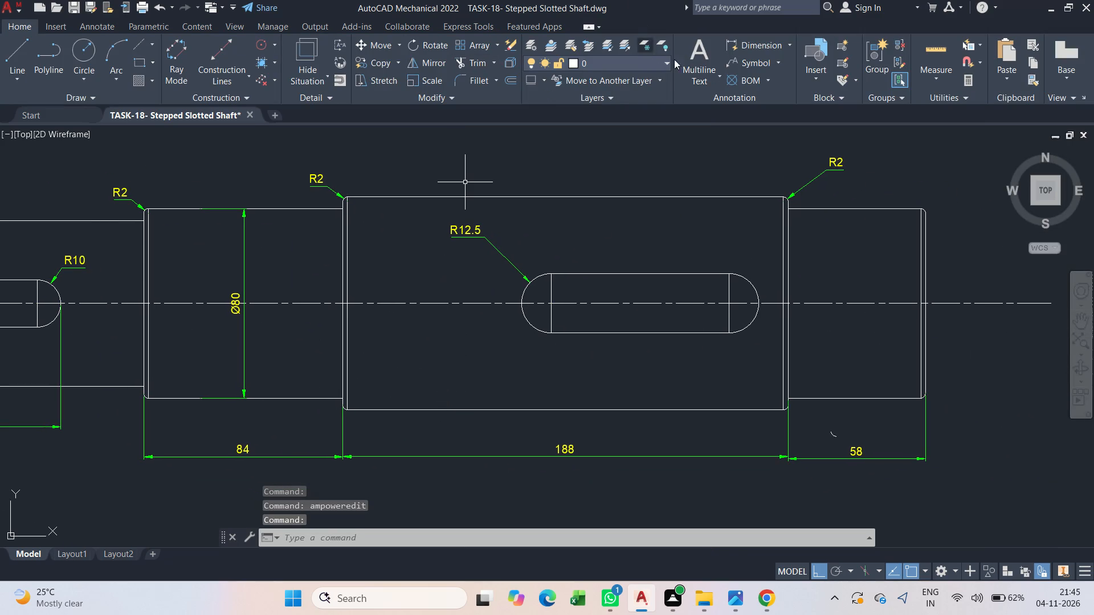
pyautogui.click(748, 46)
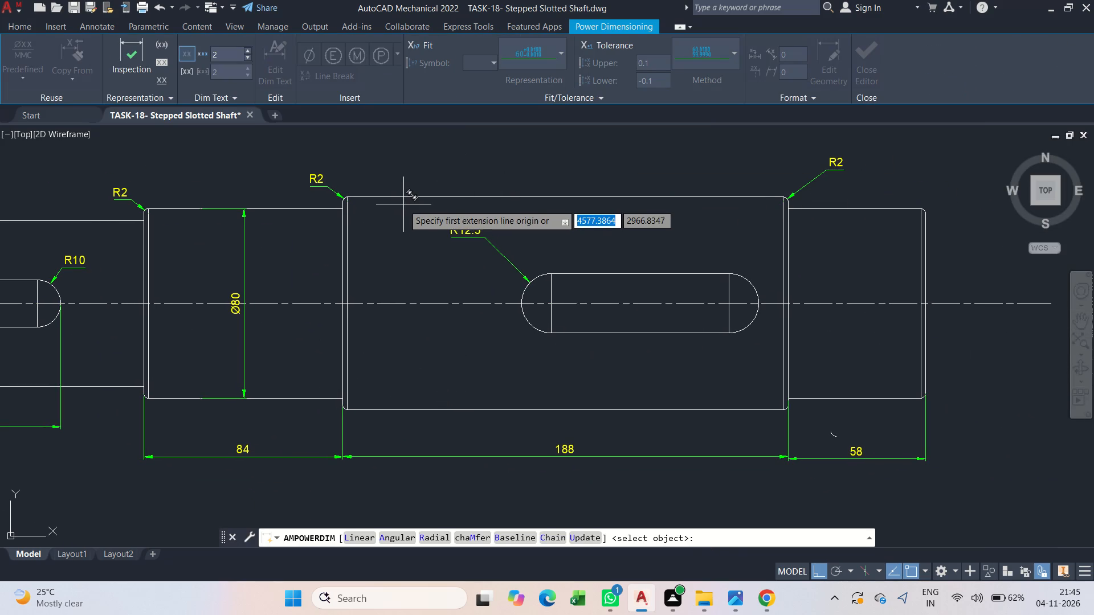
pyautogui.click(405, 197)
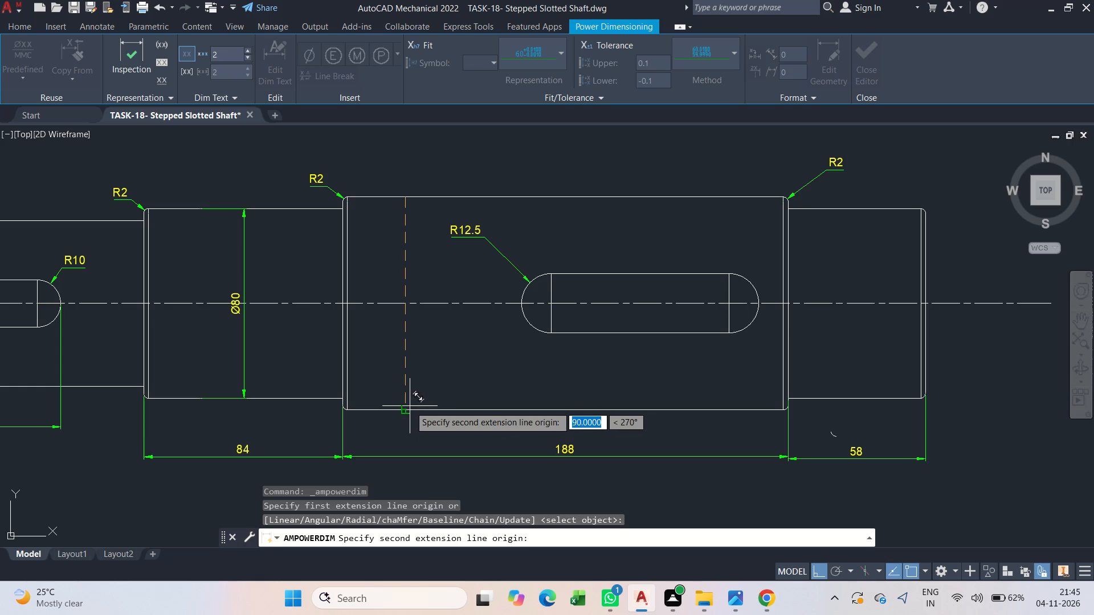
pyautogui.click(409, 407)
pyautogui.click(389, 358)
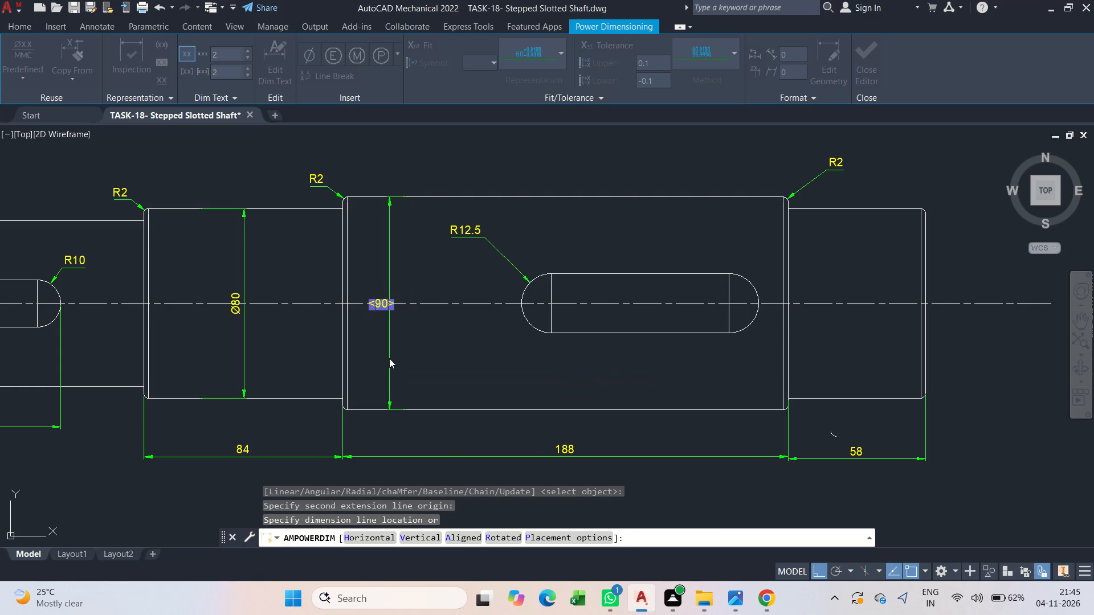
# Prefix the largest section's vertical dimension text with the diameter symbol Ø and finish power dimensioning.
pyautogui.press('Left')
pyautogui.hotkey('shift', '$')
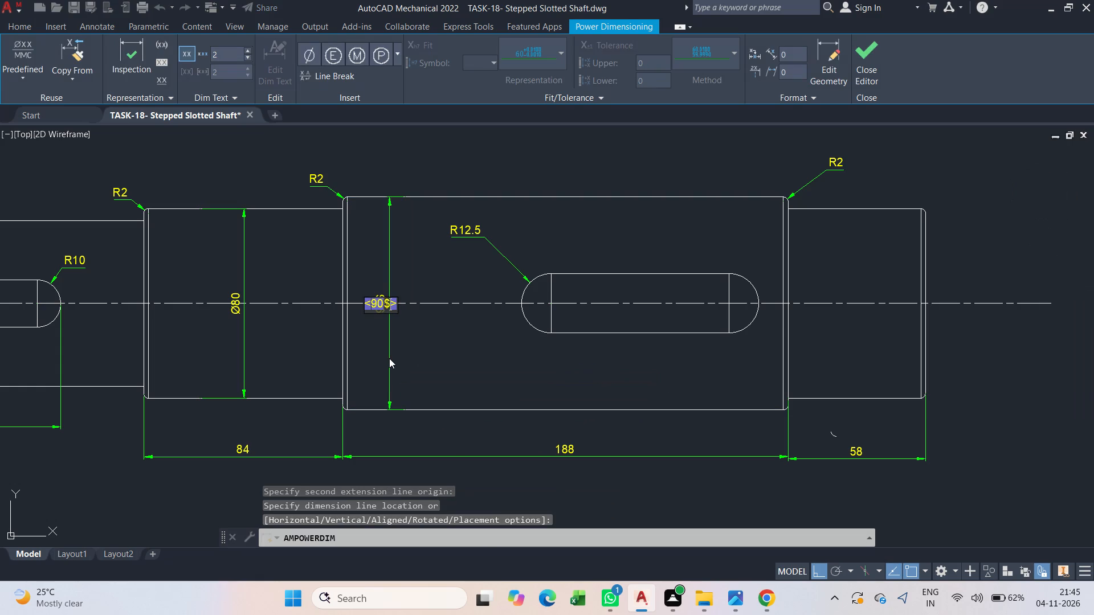
pyautogui.press('BackSpace')
pyautogui.write('%%C')
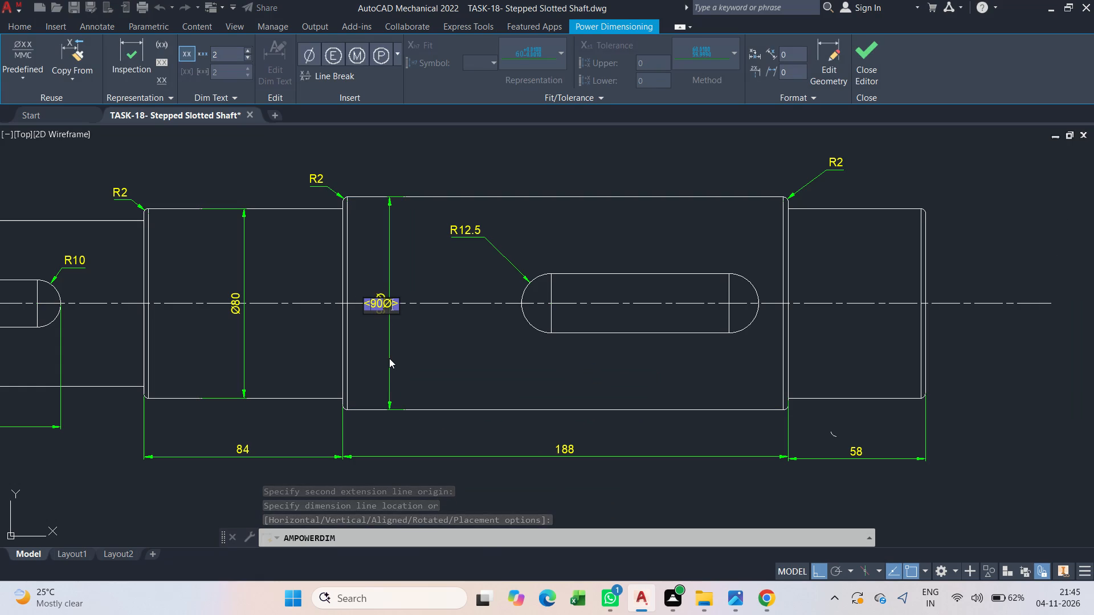
pyautogui.press('Left')
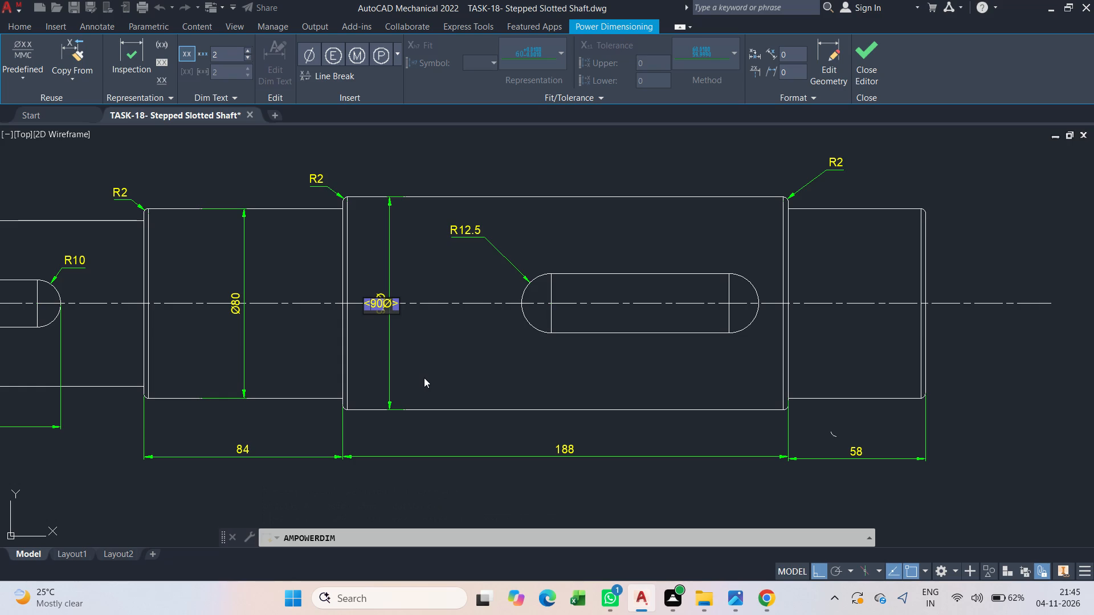
pyautogui.press('Right')
pyautogui.press('BackSpace')
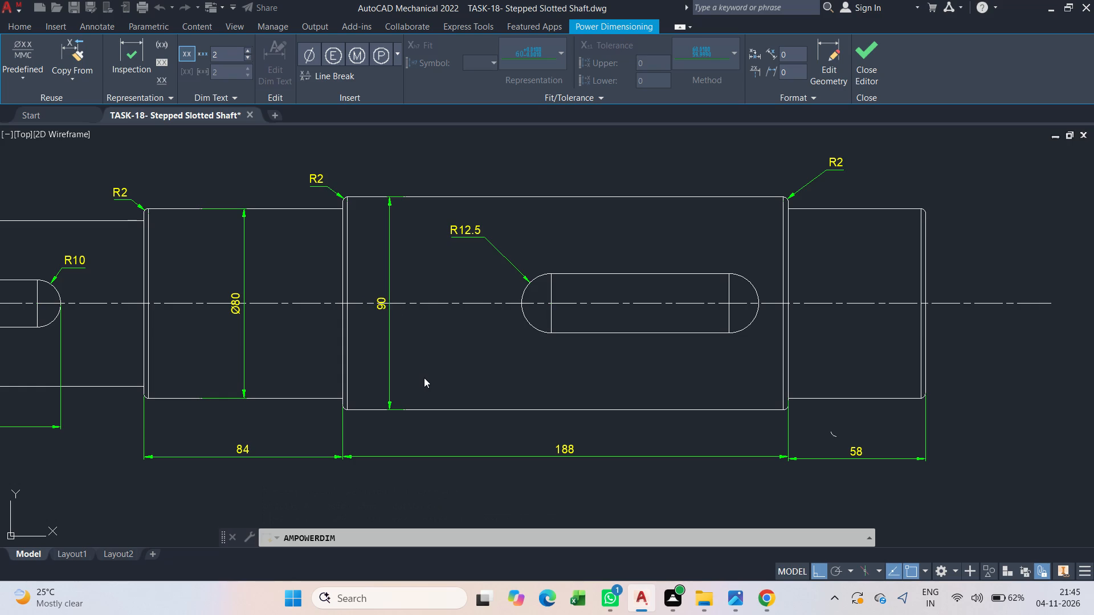
pyautogui.press('Left')
pyautogui.press('Left')
pyautogui.press('Left')
pyautogui.press('Left')
pyautogui.press('Left')
pyautogui.write('%%C')
pyautogui.click(473, 402)
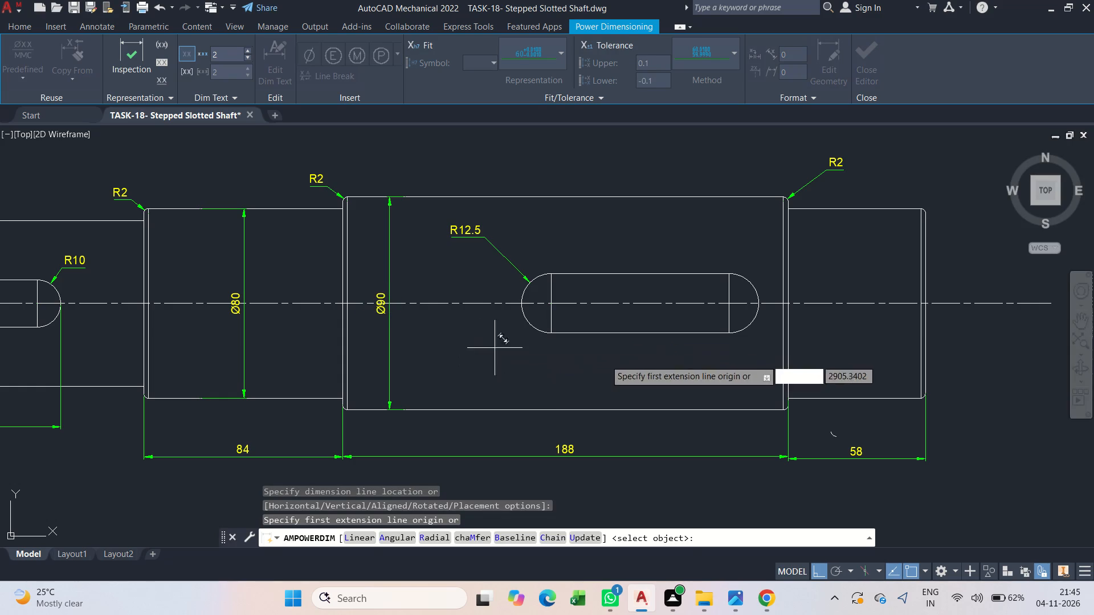
pyautogui.moveTo(581, 361); pyautogui.dragTo(526, 371, button='middle')
pyautogui.press('Escape')
# Copy the 84-long section's Ø80 dimension horizontally onto the 58-long end section, and save the drawing.
pyautogui.moveTo(225, 345); pyautogui.dragTo(209, 337)
pyautogui.click(185, 330)
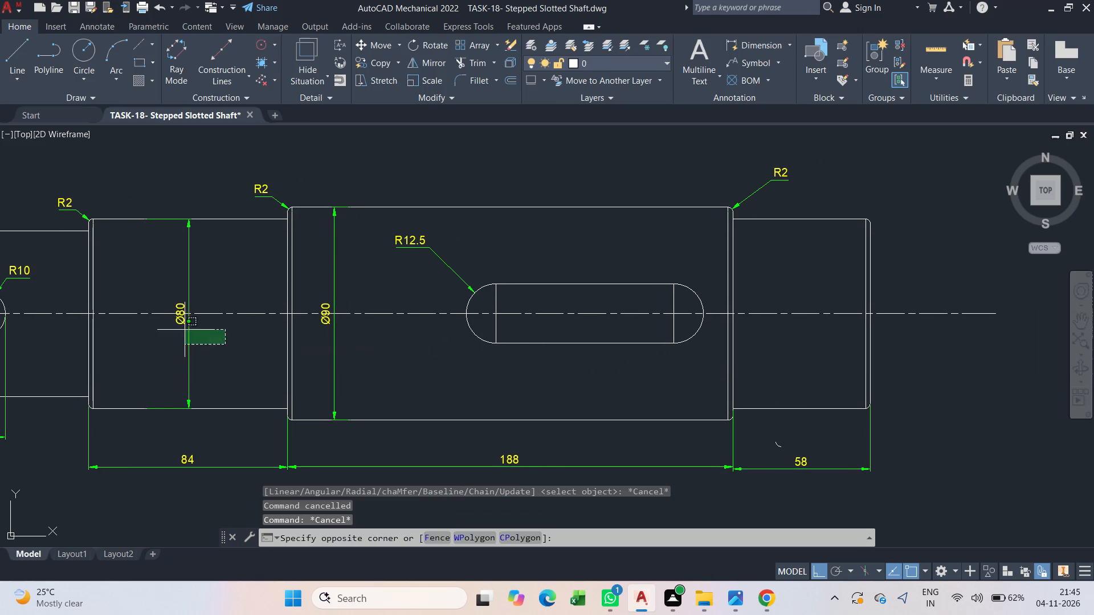
pyautogui.press('c')
pyautogui.moveTo(243, 400); pyautogui.dragTo(236, 403)
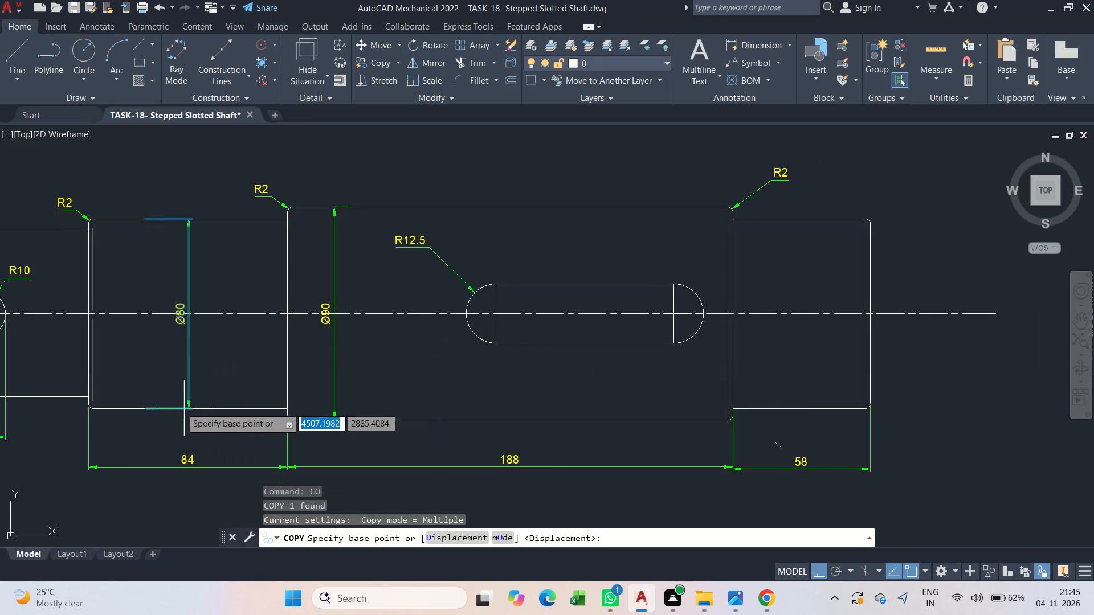
pyautogui.click(147, 409)
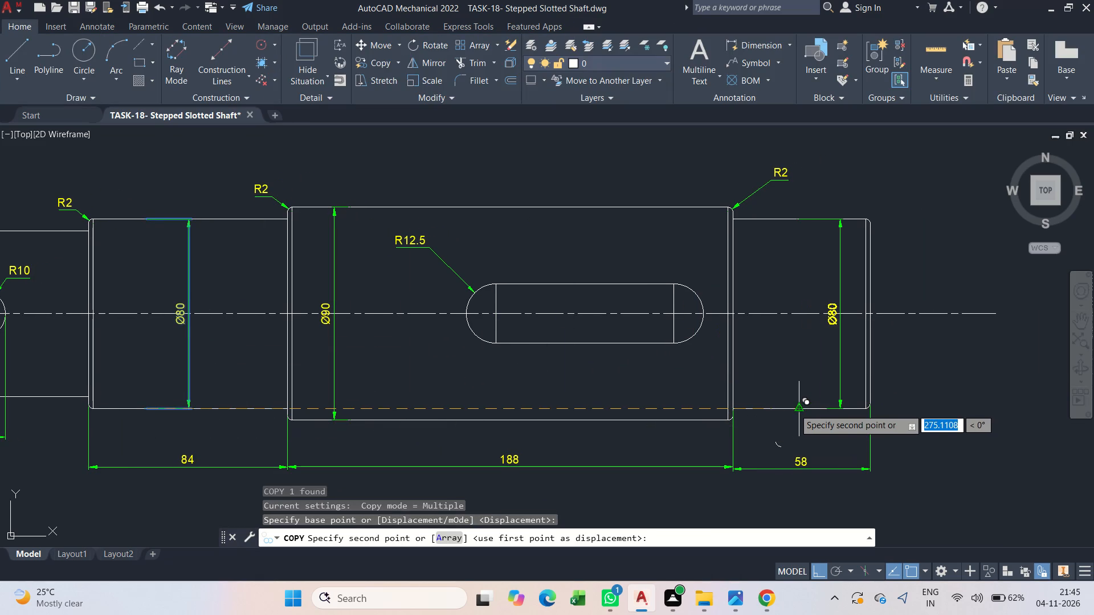
pyautogui.click(792, 408)
pyautogui.press('Escape')
pyautogui.hotkey('ctrl', 's')
# Shift the copied Ø80 dimension line toward the middle of the 58-long end section, and save the drawing.
pyautogui.scroll(1, 843, 365)
pyautogui.press('Escape')
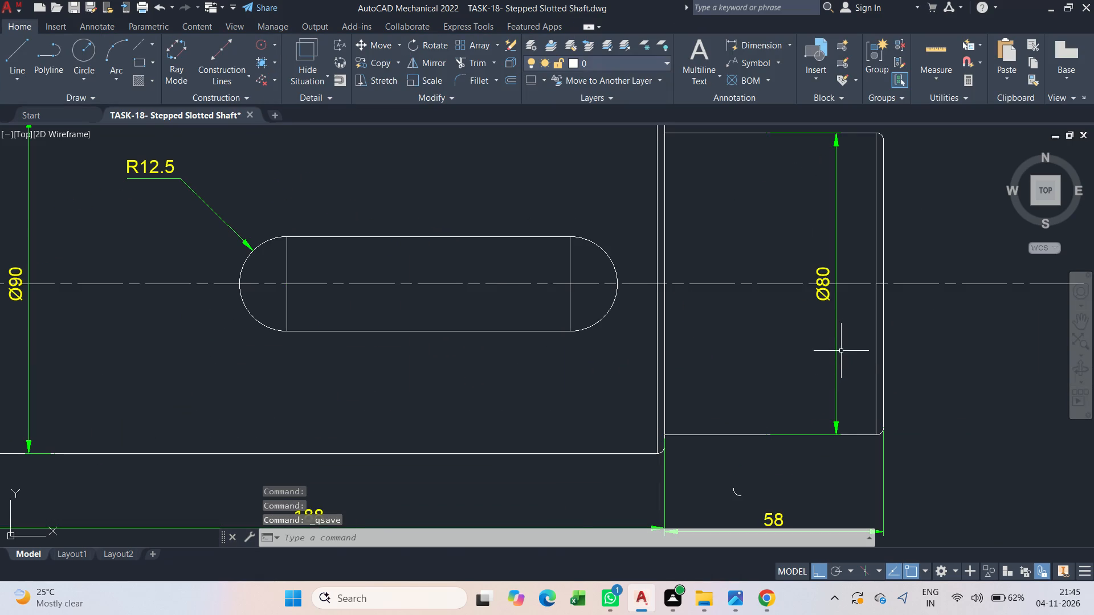
pyautogui.moveTo(843, 348); pyautogui.dragTo(832, 346)
pyautogui.click(787, 338)
pyautogui.click(820, 284)
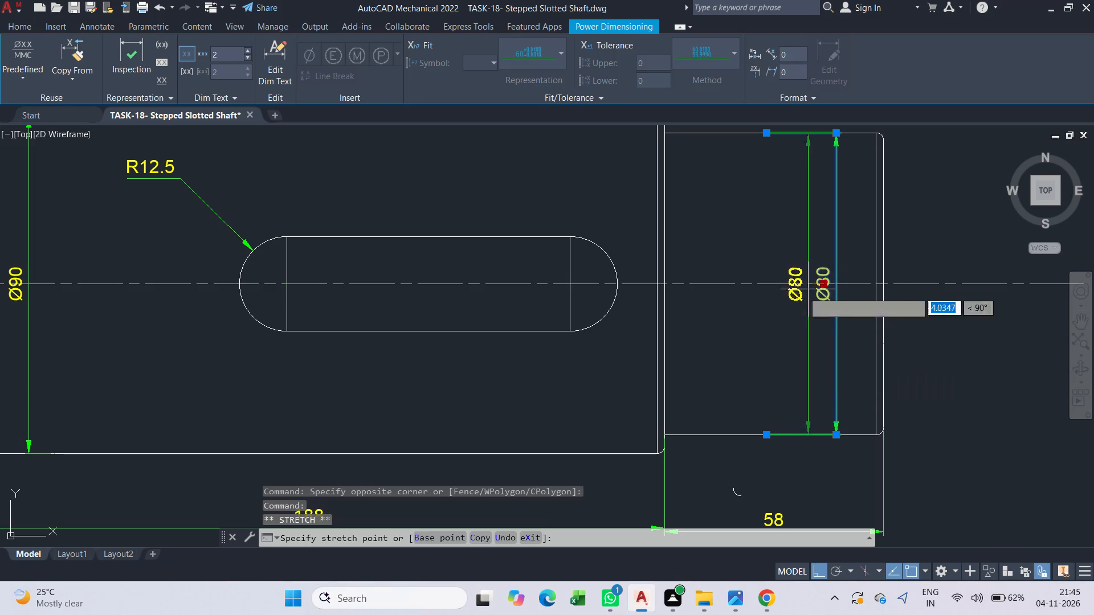
pyautogui.click(780, 301)
pyautogui.press('Escape')
pyautogui.scroll(-1, 774, 356)
pyautogui.hotkey('ctrl', 's')
pyautogui.hotkey('ctrl', 's')
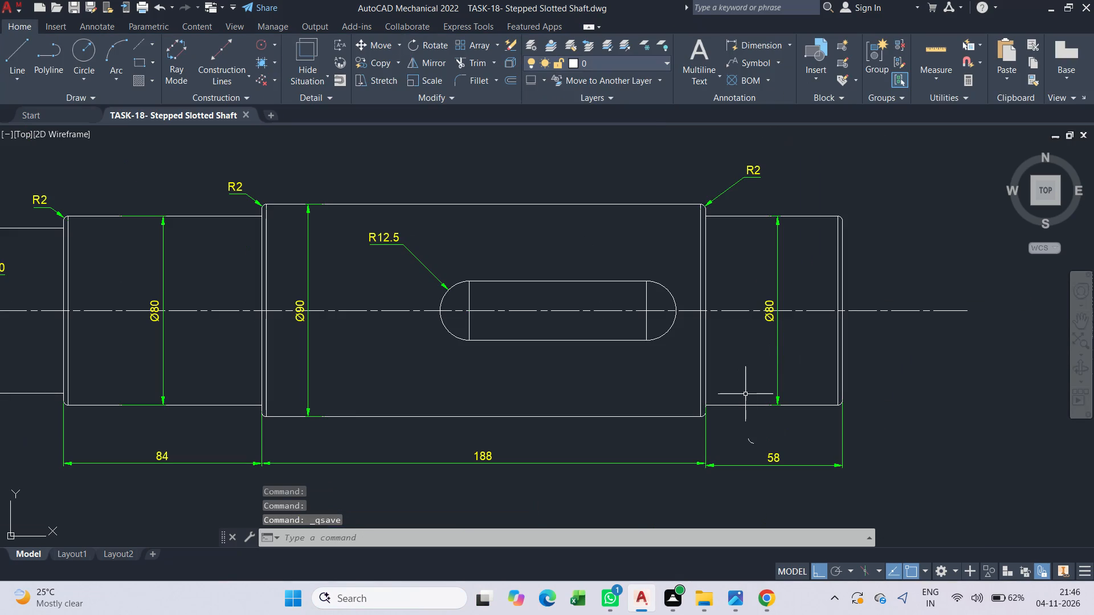
# Erase the stray small arc below the 58-long end section and save the drawing.
pyautogui.scroll(1, 742, 444)
pyautogui.moveTo(742, 411); pyautogui.dragTo(764, 458)
pyautogui.click(764, 458)
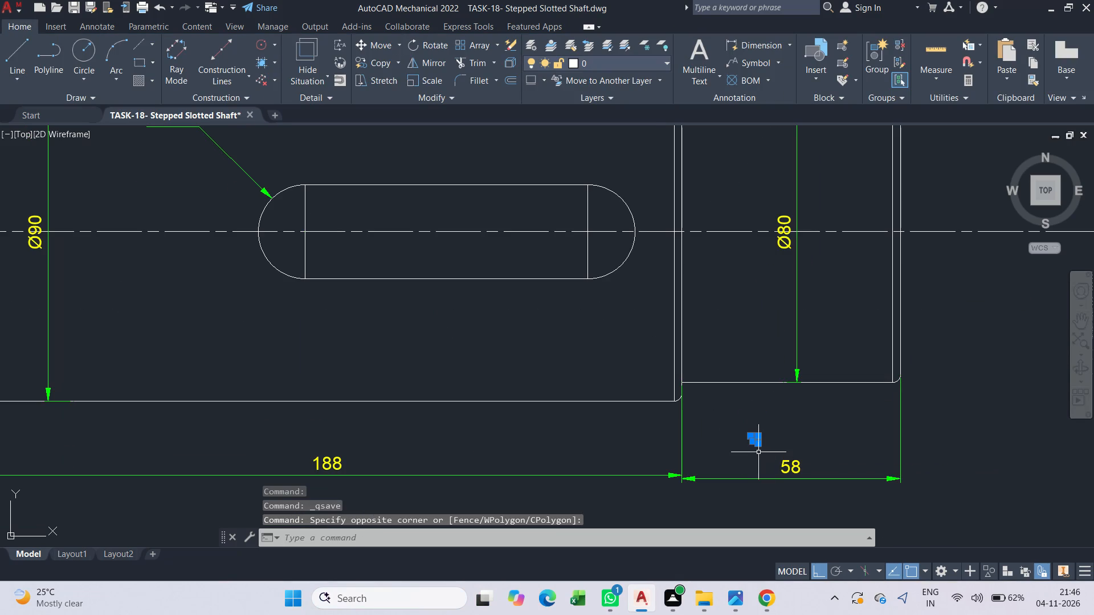
pyautogui.press('Delete')
pyautogui.scroll(-1, 707, 407)
pyautogui.press('Escape')
pyautogui.press('Escape')
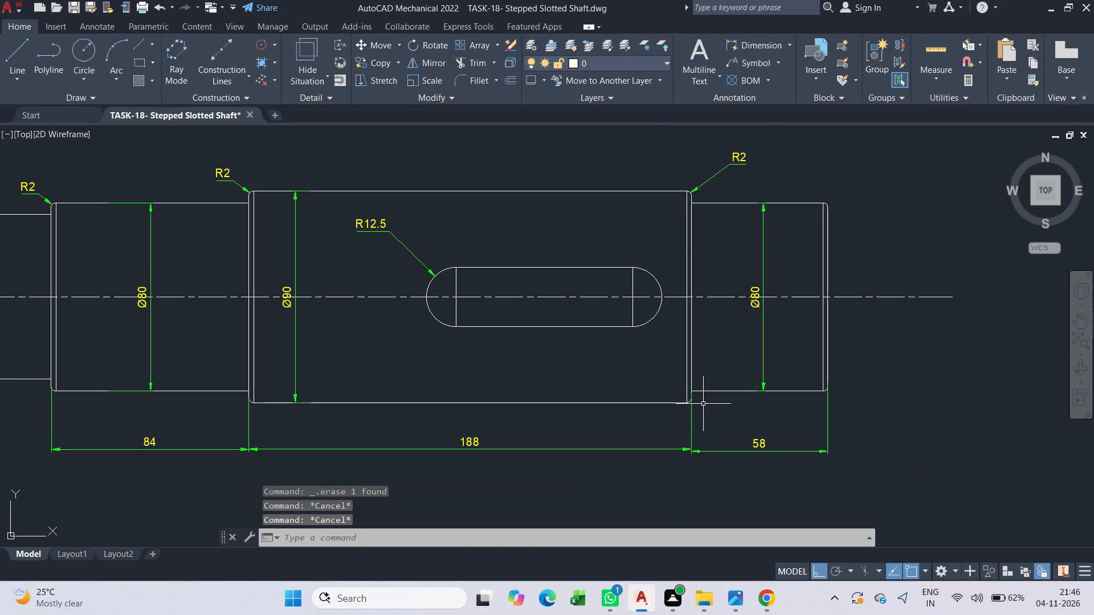
pyautogui.press('Escape')
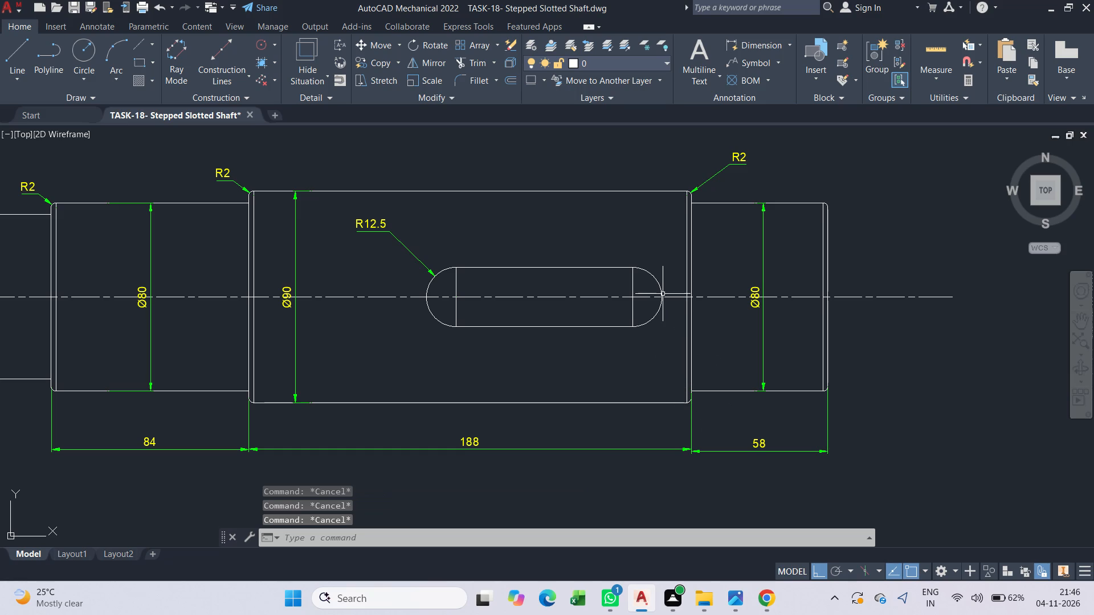
pyautogui.hotkey('ctrl', 's')
pyautogui.hotkey('ctrl', 's')
pyautogui.press('Escape')
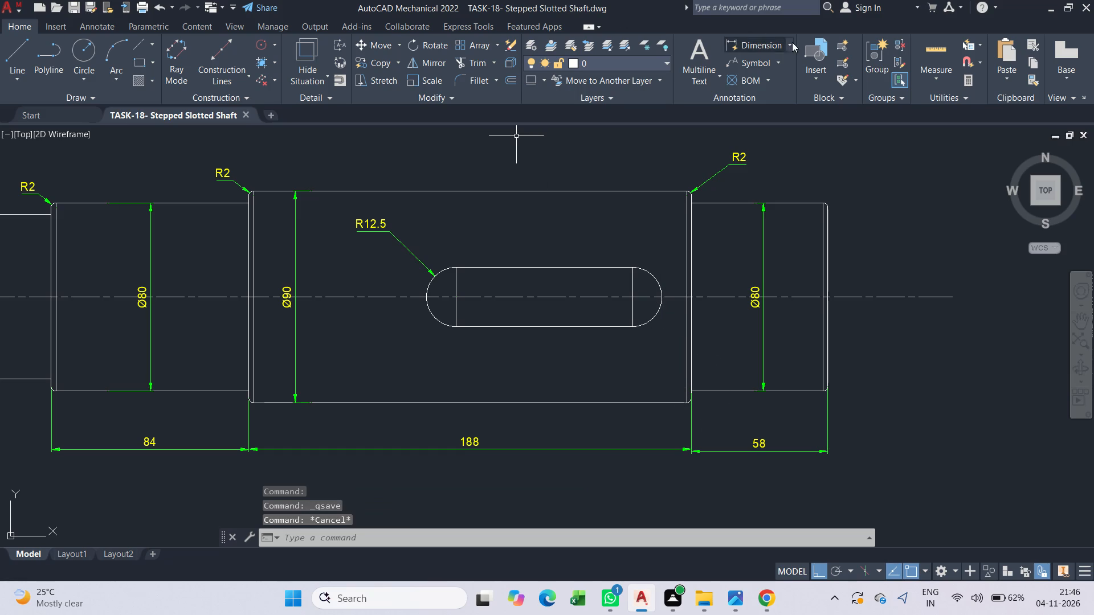
# Add a horizontal power dimension from the R12.5 slot's right end to the largest section's right shoulder, placing it below the section.
pyautogui.click(741, 47)
pyautogui.scroll(1, 665, 284)
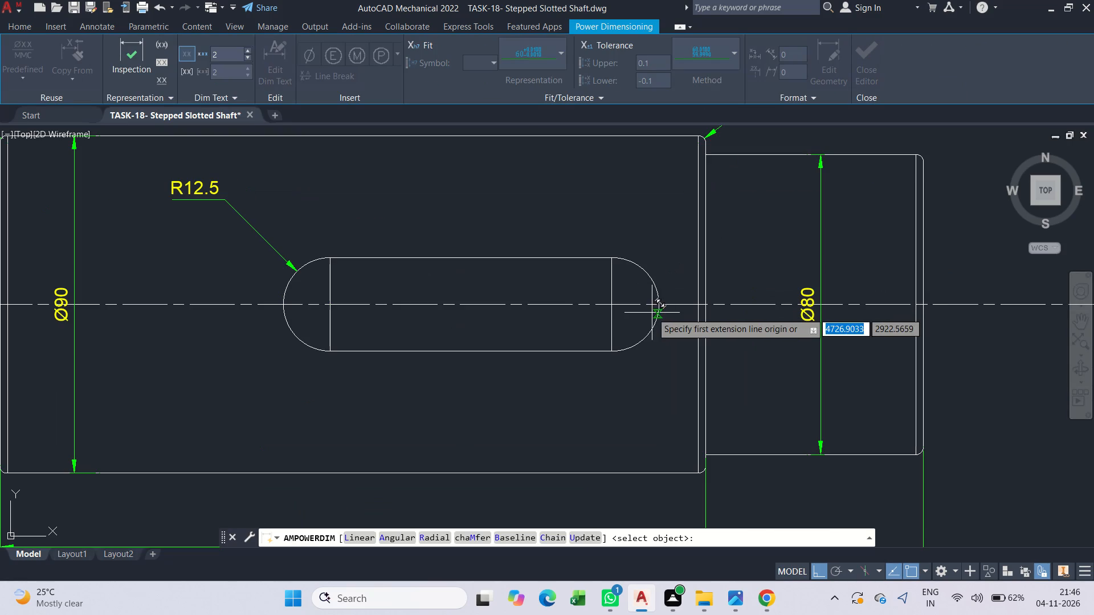
pyautogui.click(661, 307)
pyautogui.click(706, 304)
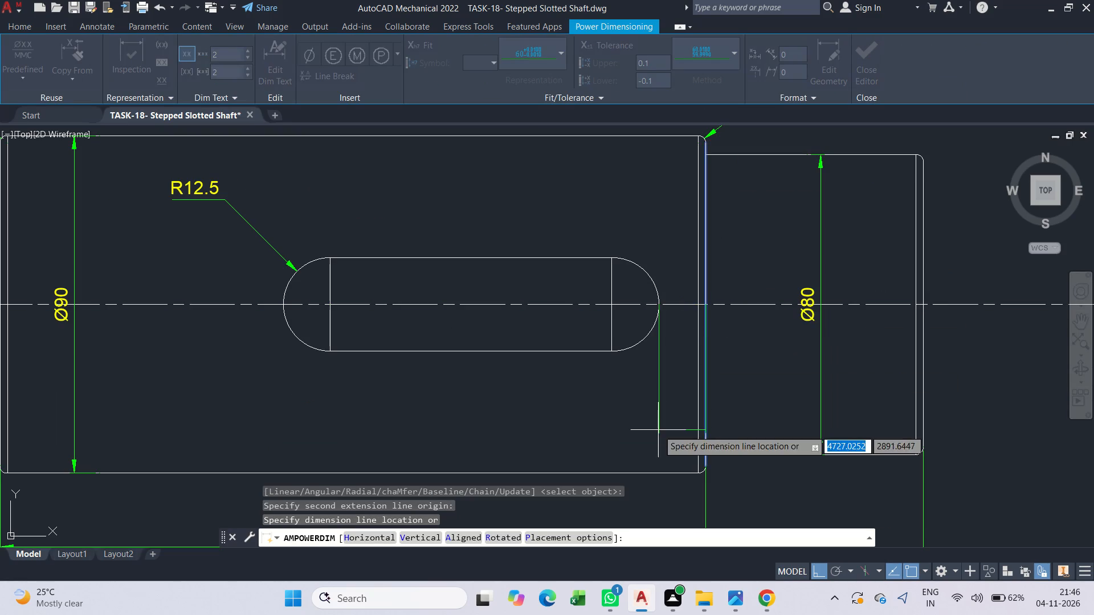
pyautogui.moveTo(658, 430); pyautogui.dragTo(616, 234, button='middle')
pyautogui.click(631, 324)
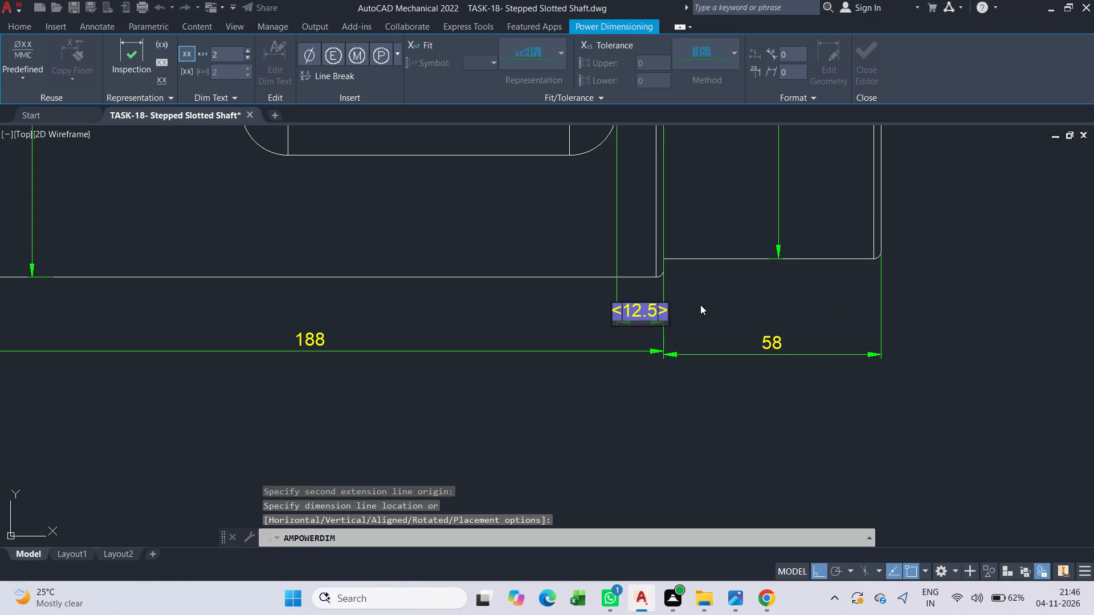
pyautogui.click(700, 305)
pyautogui.scroll(-2, 550, 266)
pyautogui.moveTo(550, 266); pyautogui.dragTo(598, 370, button='middle')
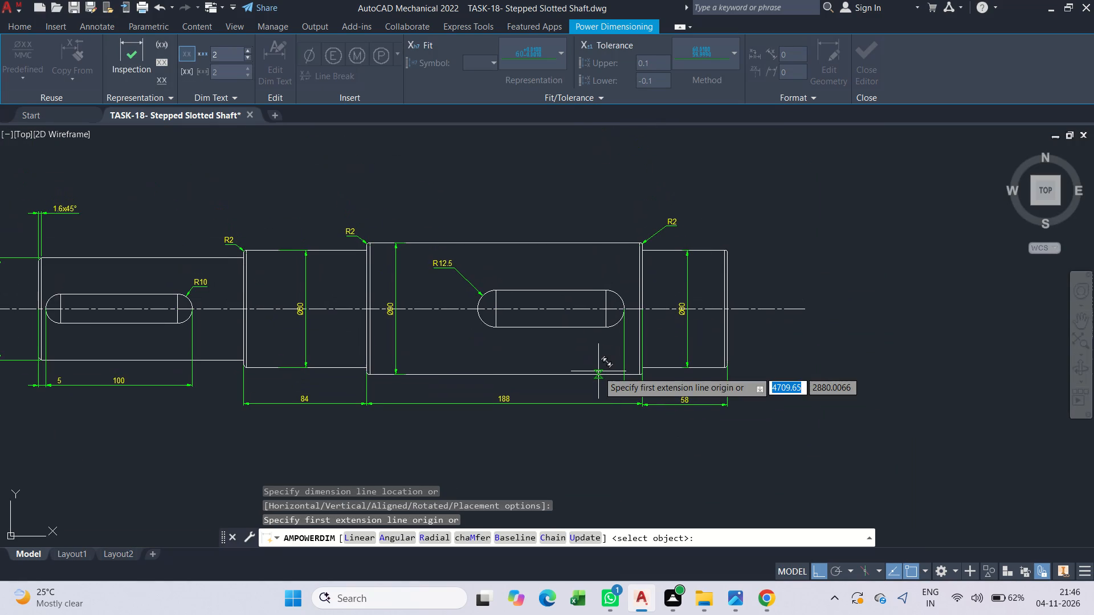
pyautogui.press('Escape')
pyautogui.scroll(3, 640, 382)
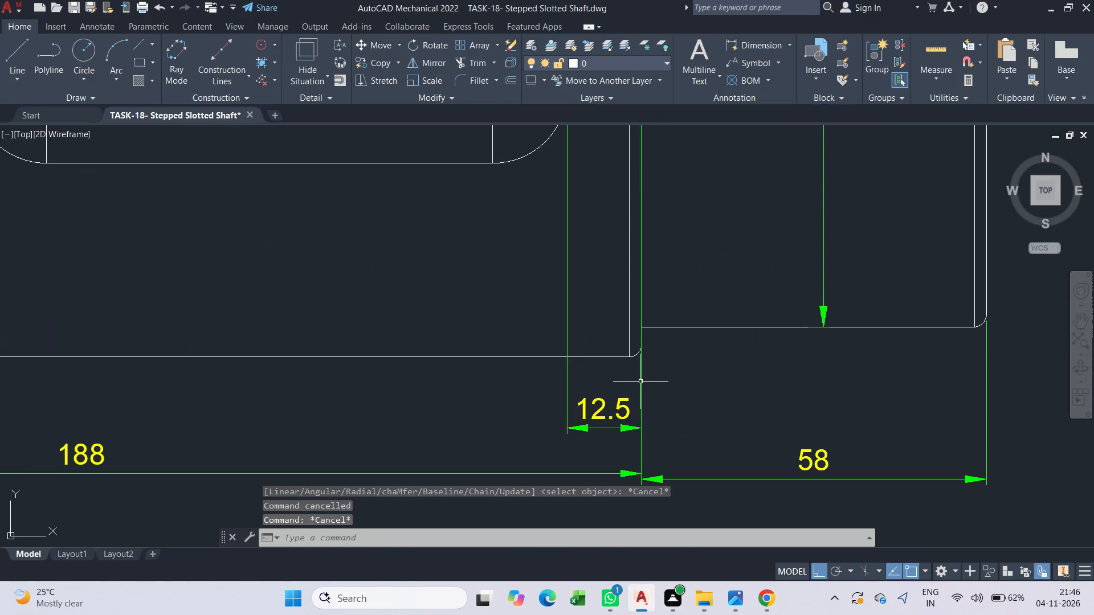
pyautogui.scroll(-2, 614, 354)
pyautogui.press('Escape')
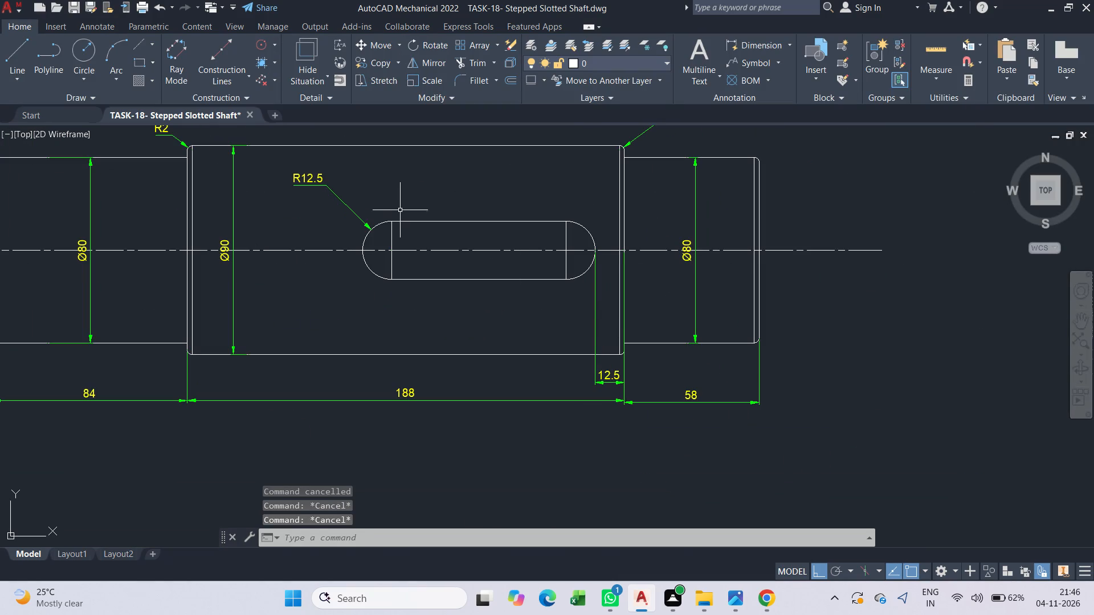
# Move the large slot together with its R12.5 label 12.5 to the left along the centerline, and save the drawing.
pyautogui.moveTo(274, 159); pyautogui.dragTo(459, 247)
pyautogui.click(607, 311)
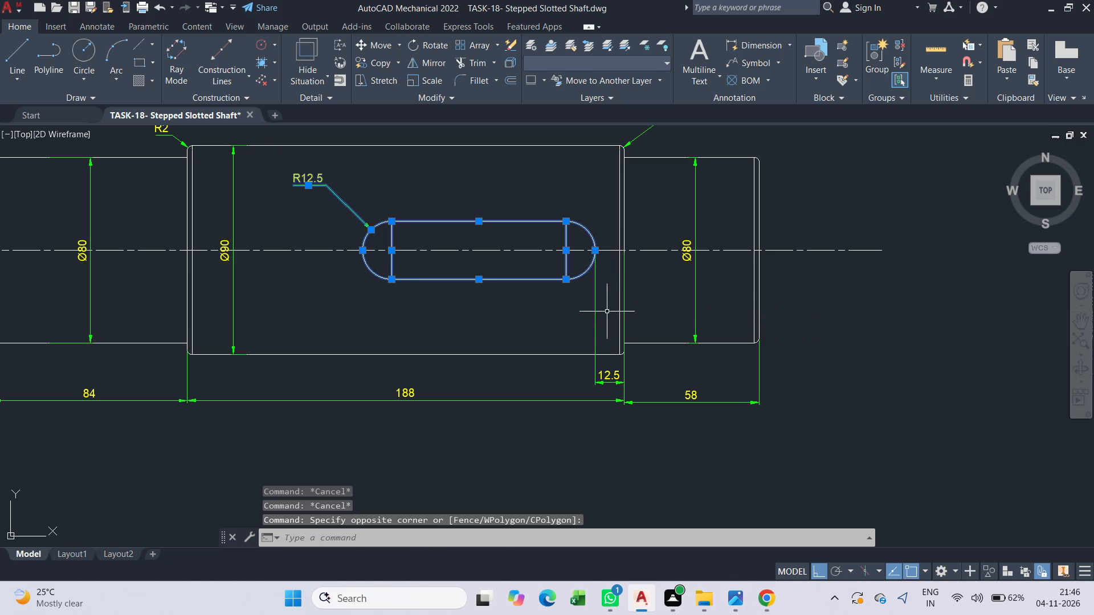
pyautogui.write('m')
pyautogui.press('space')
pyautogui.click(595, 249)
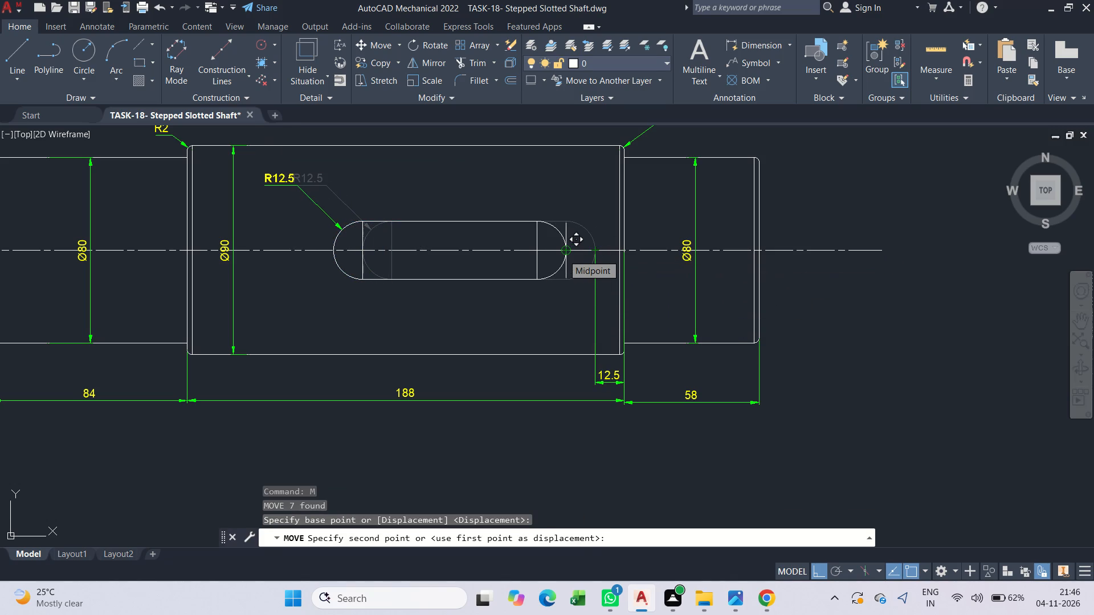
pyautogui.write('12.5')
pyautogui.press('Return')
pyautogui.press('Escape')
pyautogui.press('Escape')
pyautogui.press('Escape')
pyautogui.press('Escape')
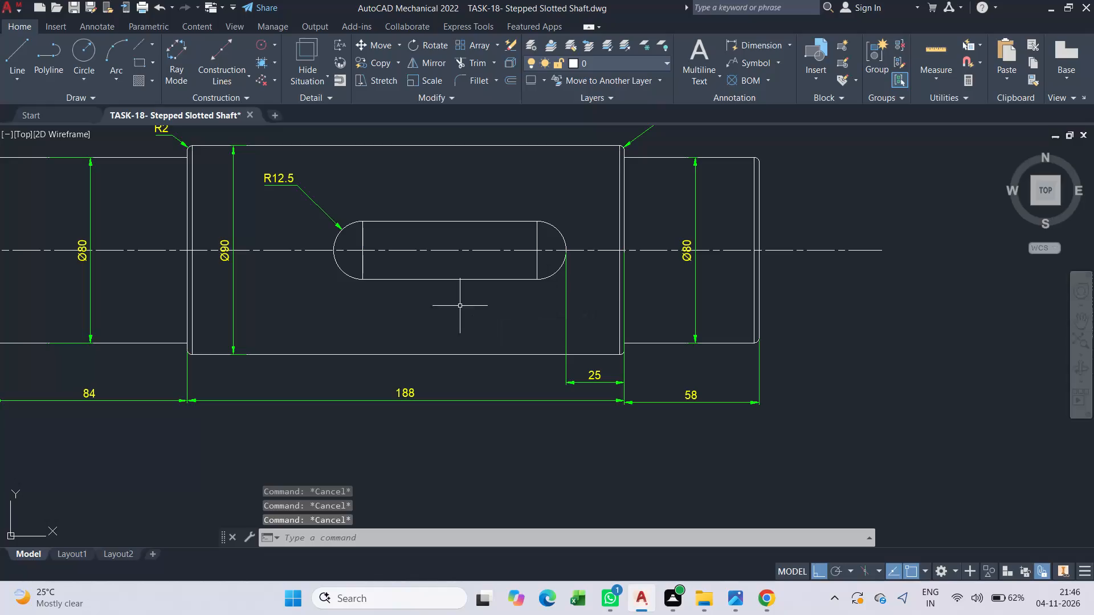
pyautogui.press('Escape')
pyautogui.hotkey('ctrl', 's')
pyautogui.hotkey('ctrl', 's')
pyautogui.press('Escape')
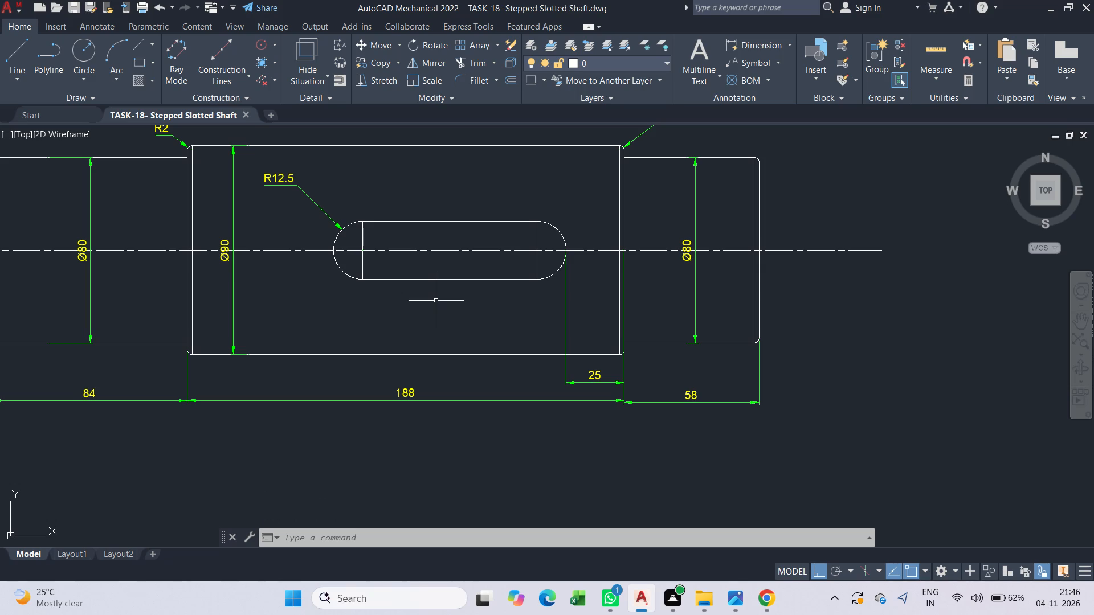
# Examine the whole stepped shaft view and its dimensions.
pyautogui.middleClick(458, 343)
pyautogui.moveTo(360, 338); pyautogui.dragTo(352, 303, button='middle')
pyautogui.scroll(-1, 352, 303)
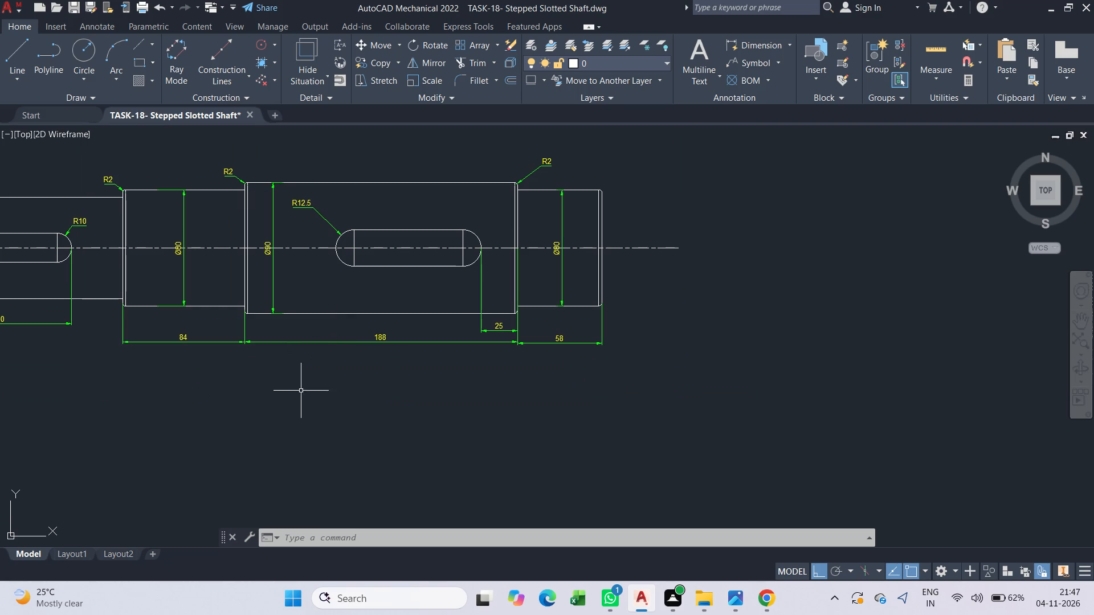
pyautogui.scroll(-2, 328, 360)
pyautogui.moveTo(307, 372); pyautogui.dragTo(348, 348, button='middle')
pyautogui.press('Escape')
pyautogui.scroll(2, 218, 281)
pyautogui.moveTo(346, 376); pyautogui.dragTo(283, 317, button='middle')
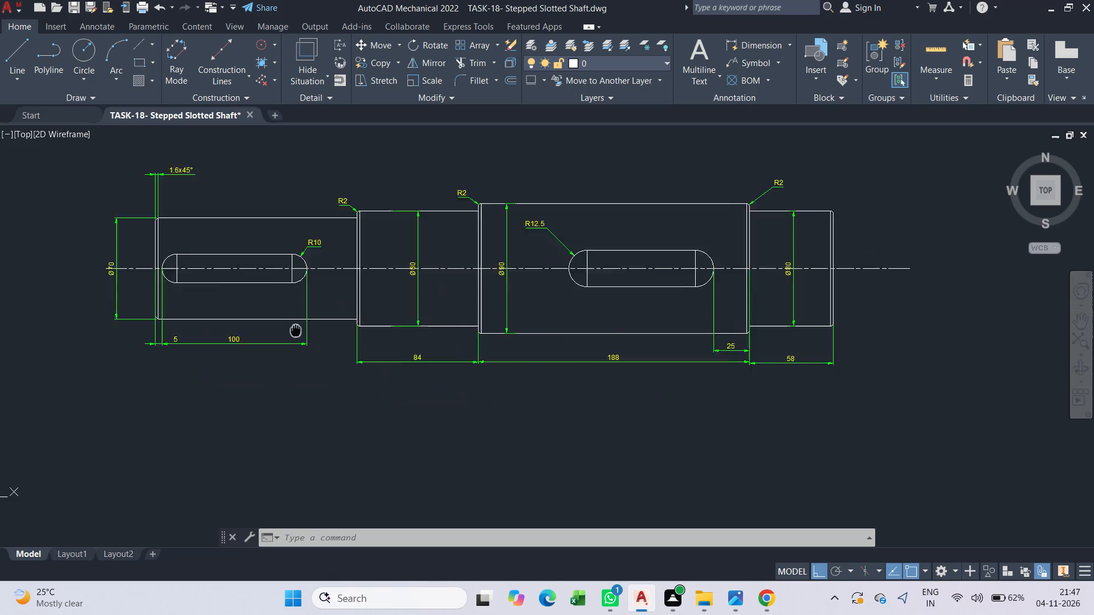
pyautogui.moveTo(283, 317); pyautogui.dragTo(296, 315, button='middle')
pyautogui.press('Escape')
pyautogui.press('Escape')
pyautogui.middleClick(350, 382)
pyautogui.scroll(-2, 352, 380)
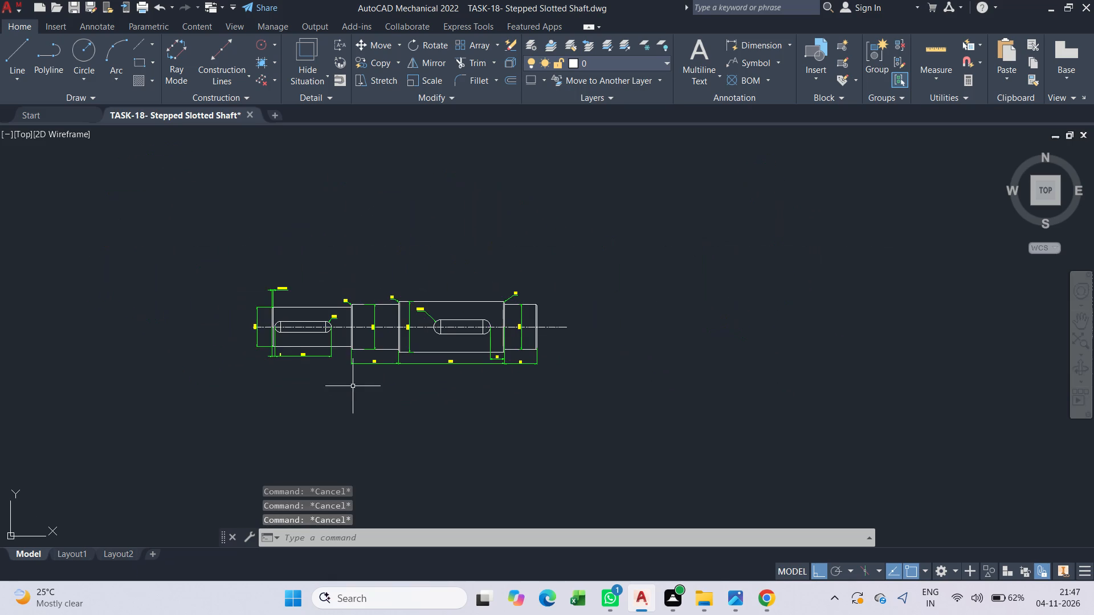
# Draw a circle of diameter 70 in the empty space below the shaft's leftmost section.
pyautogui.moveTo(352, 408); pyautogui.dragTo(329, 327, button='middle')
pyautogui.scroll(1, 329, 328)
pyautogui.moveTo(326, 407); pyautogui.dragTo(511, 309, button='middle')
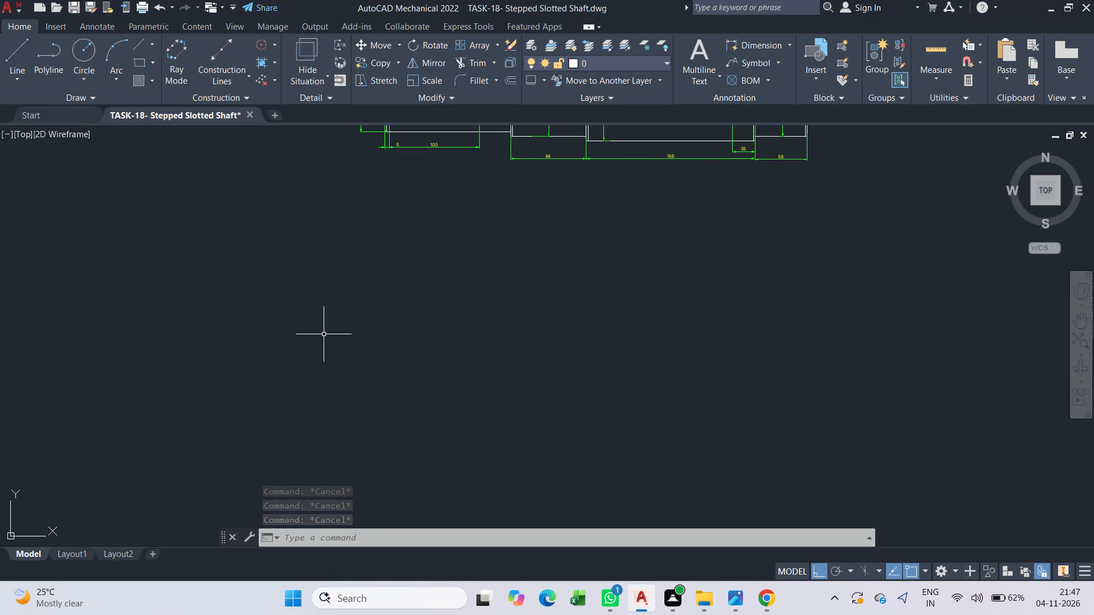
pyautogui.press('c')
pyautogui.press('space')
pyautogui.moveTo(308, 304); pyautogui.dragTo(317, 388, button='middle')
pyautogui.scroll(2, 483, 319)
pyautogui.moveTo(413, 285); pyautogui.dragTo(386, 380, button='middle')
pyautogui.scroll(-1, 386, 380)
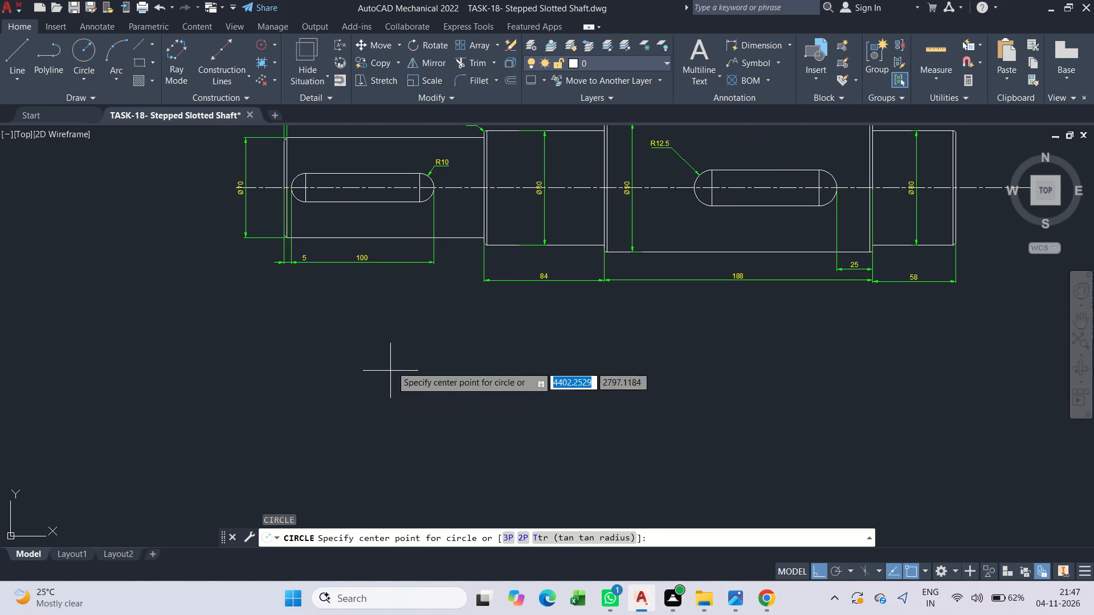
pyautogui.scroll(1, 386, 325)
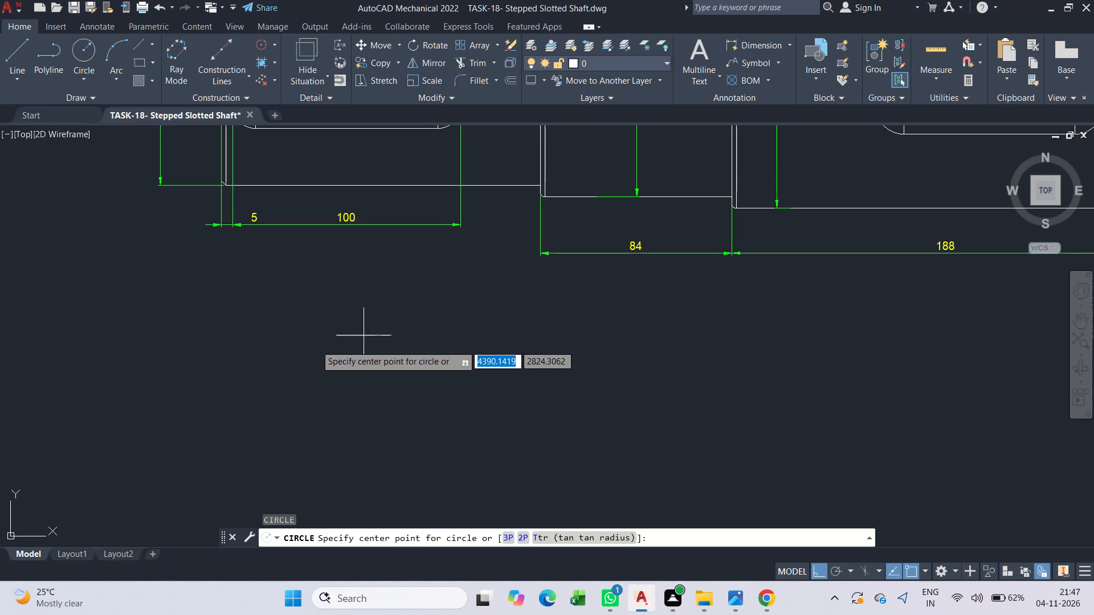
pyautogui.moveTo(323, 387); pyautogui.dragTo(378, 429)
pyautogui.write('d')
pyautogui.press('space')
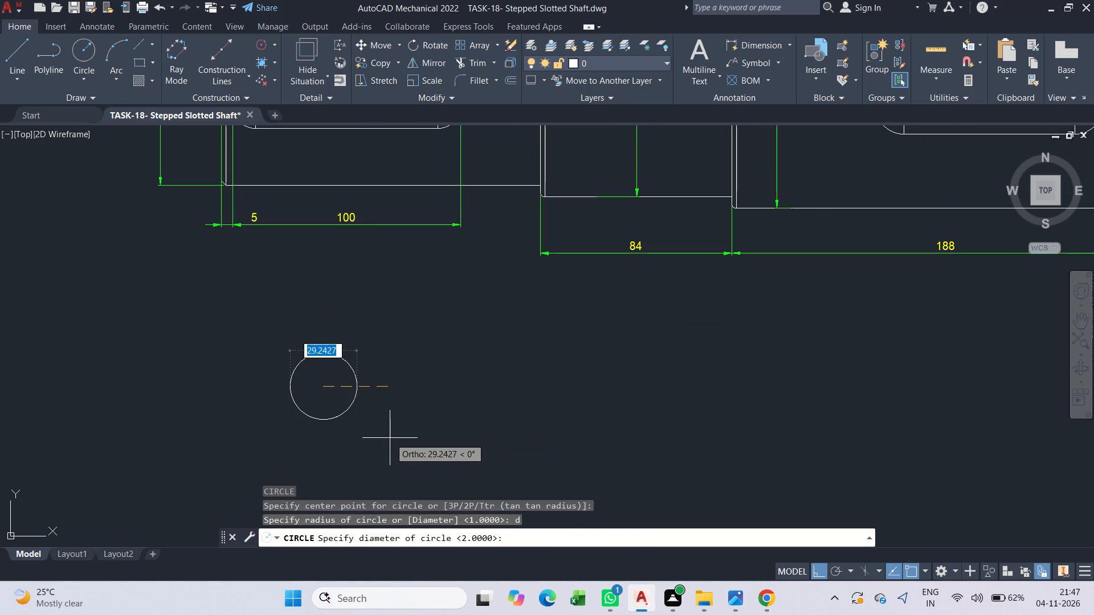
pyautogui.write('70')
pyautogui.press('Return')
pyautogui.press('Escape')
# Draw a horizontal diameter line across the diameter 70 circle, from its right quadrant to its left quadrant.
pyautogui.moveTo(369, 313); pyautogui.dragTo(364, 354, button='middle')
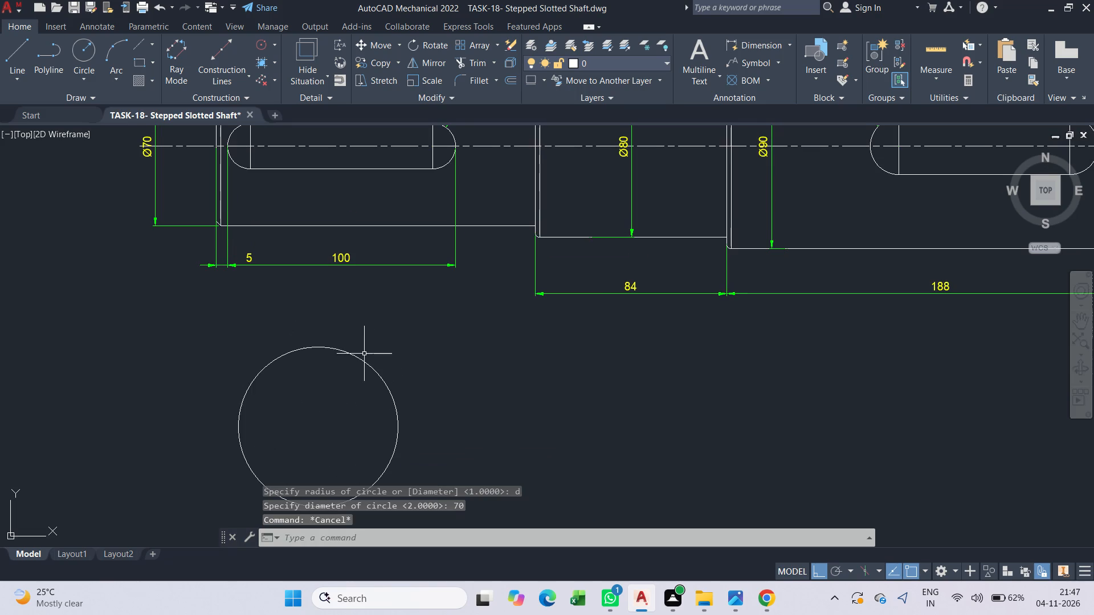
pyautogui.write('l')
pyautogui.press('space')
pyautogui.moveTo(400, 429); pyautogui.dragTo(379, 433)
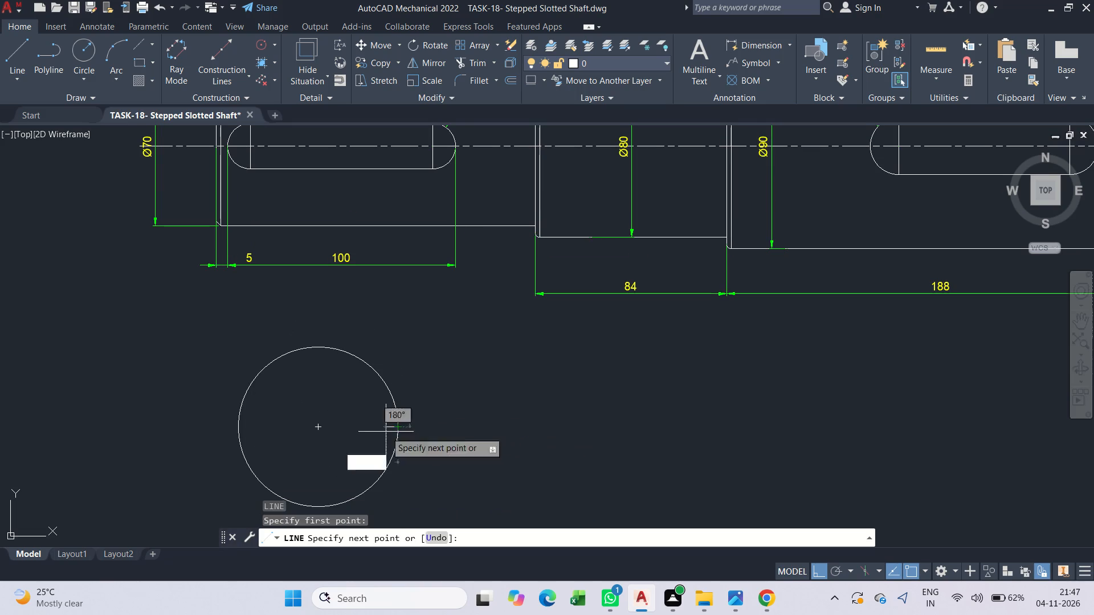
pyautogui.click(237, 430)
pyautogui.press('Escape')
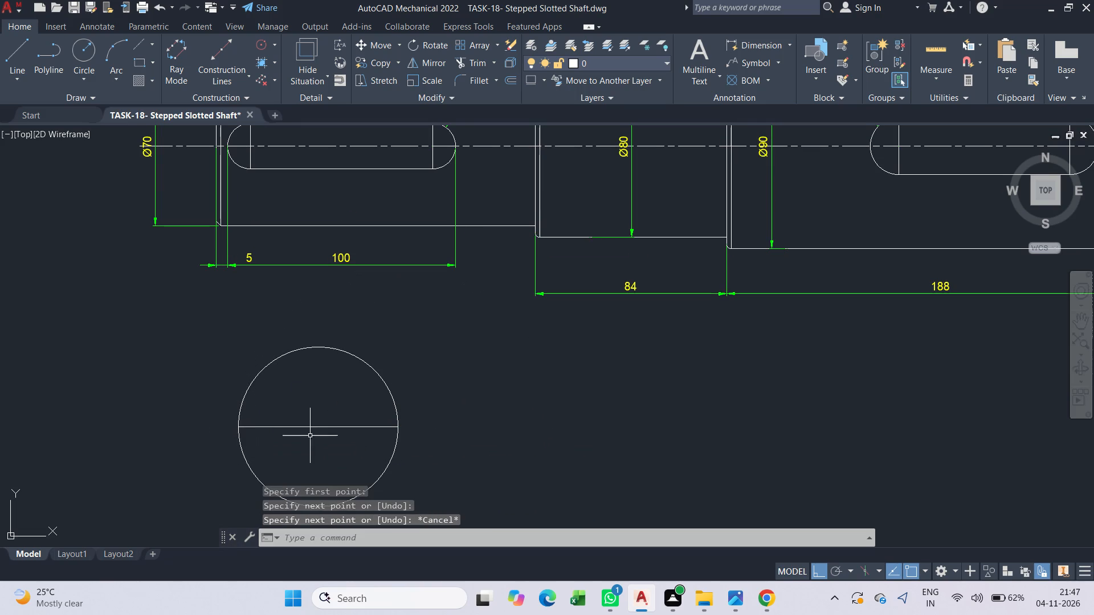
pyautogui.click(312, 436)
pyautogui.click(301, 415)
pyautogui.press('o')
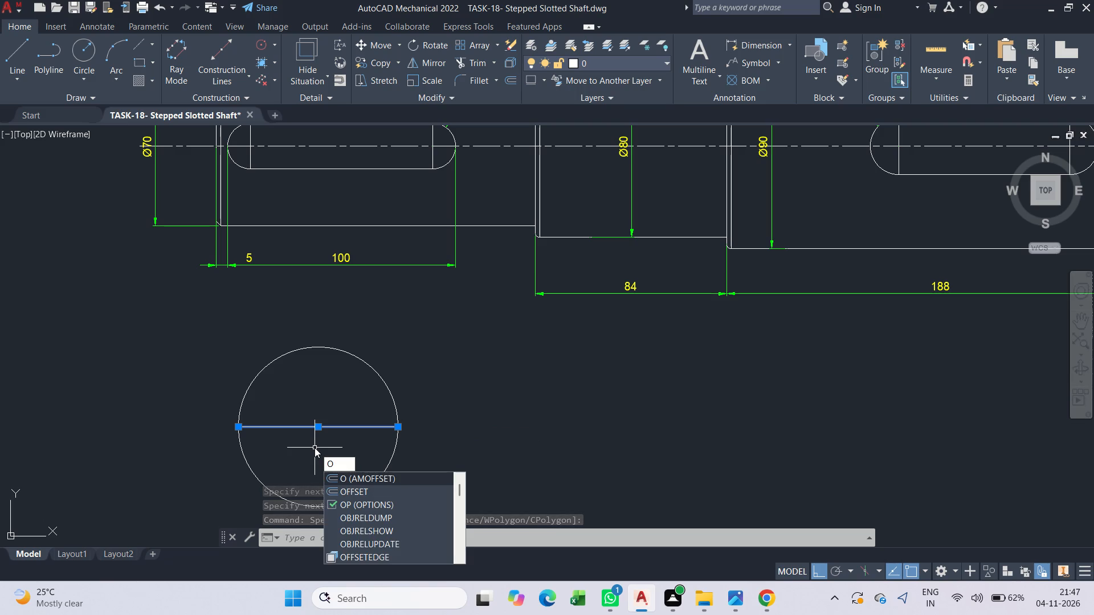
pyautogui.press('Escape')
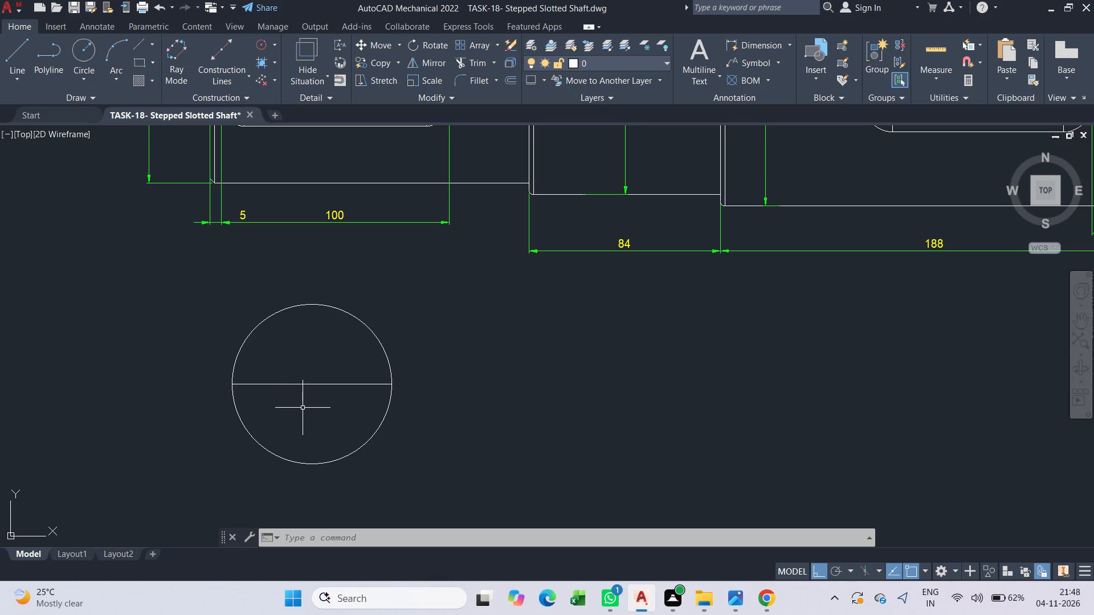
# Draw a vertical diameter line through the circle, from its top quadrant to its bottom quadrant.
pyautogui.write('l')
pyautogui.press('space')
pyautogui.moveTo(308, 301); pyautogui.dragTo(313, 328)
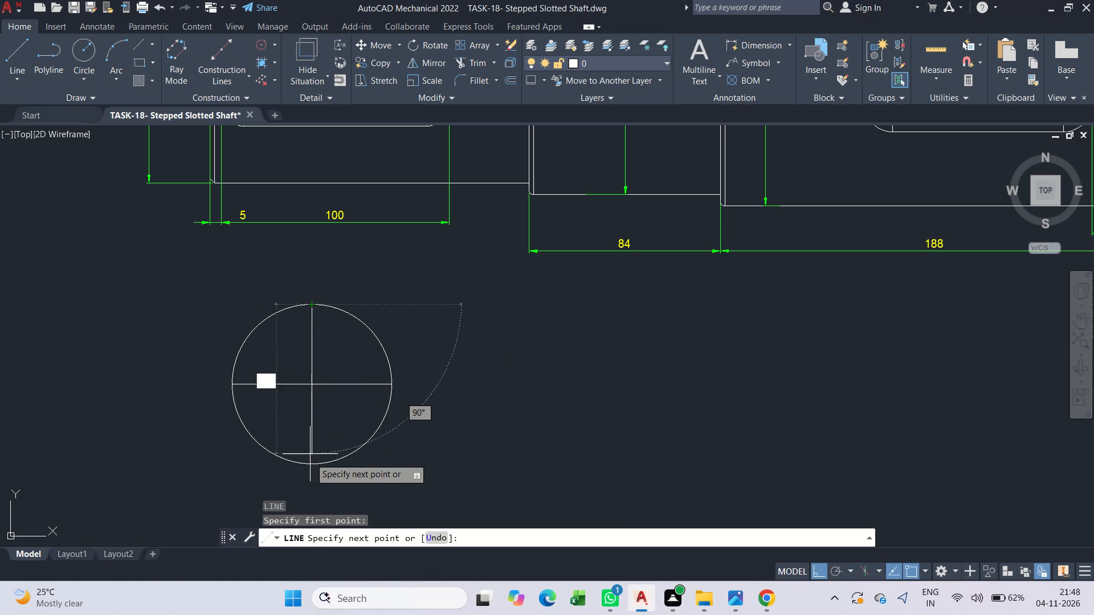
pyautogui.click(310, 461)
pyautogui.press('Escape')
pyautogui.press('Escape')
# Offset the circle's vertical diameter line by 27.5 to its right side to locate the keyway bottom.
pyautogui.scroll(2, 325, 370)
pyautogui.moveTo(324, 370); pyautogui.dragTo(275, 359)
pyautogui.click(242, 350)
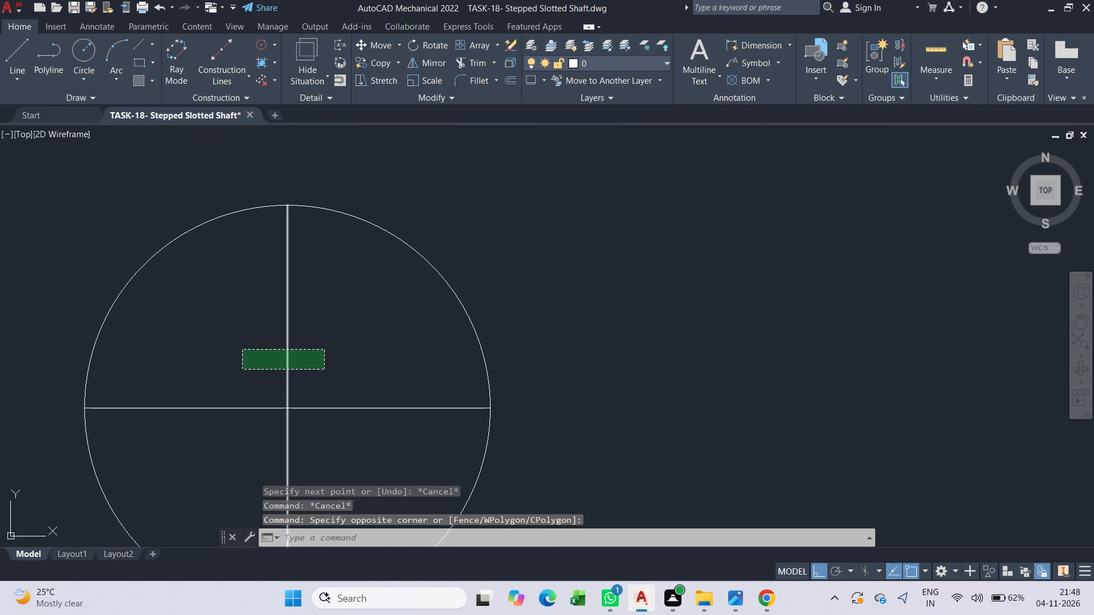
pyautogui.press('o')
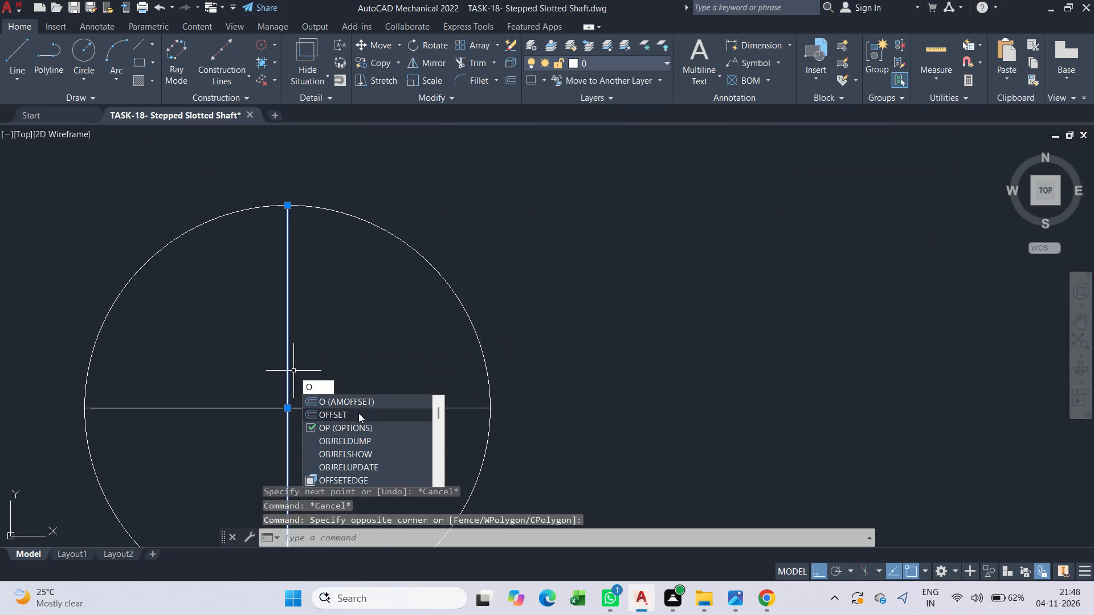
pyautogui.click(358, 413)
pyautogui.write('27.5')
pyautogui.press('Return')
pyautogui.click(358, 413)
pyautogui.scroll(-1, 332, 356)
pyautogui.press('Escape')
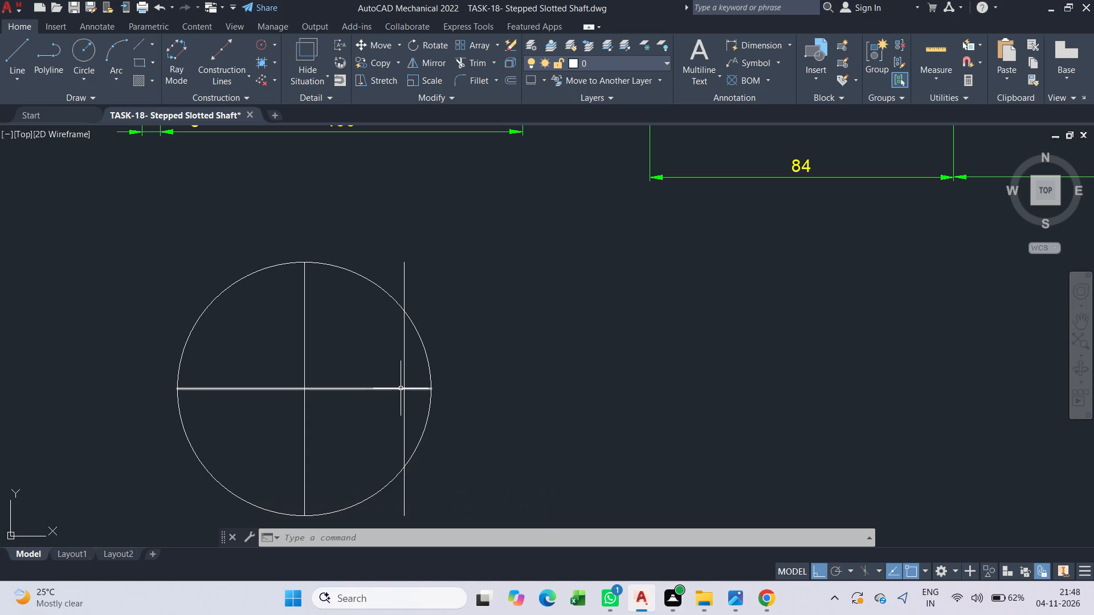
pyautogui.press('Escape')
# Offset the circle's horizontal diameter line by 5 both below and above to locate the keyway sides.
pyautogui.scroll(2, 403, 385)
pyautogui.moveTo(424, 420); pyautogui.dragTo(418, 407)
pyautogui.click(415, 377)
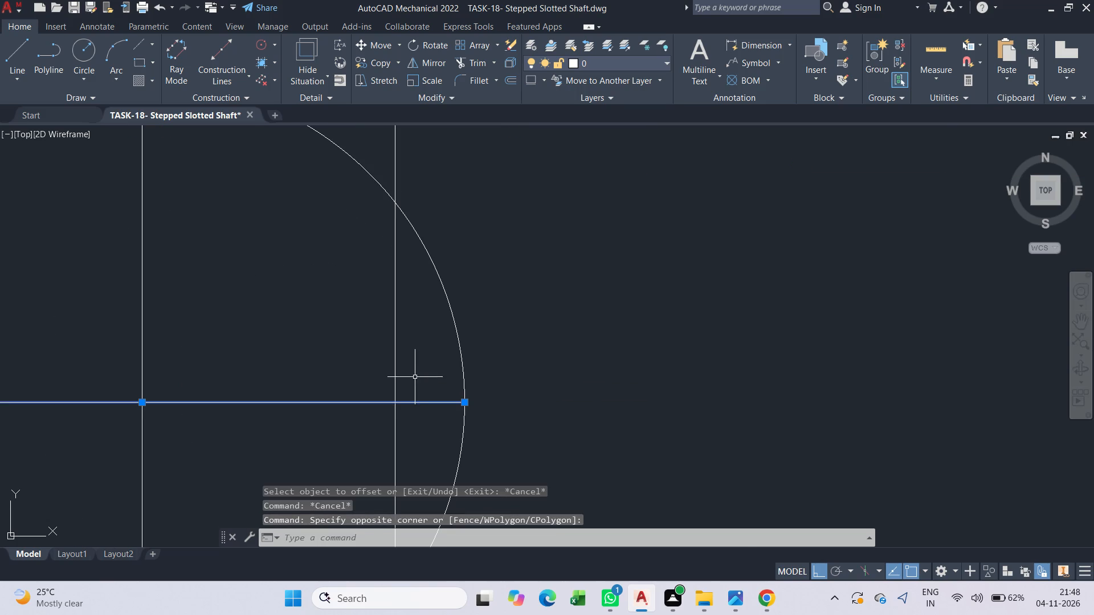
pyautogui.press('o')
pyautogui.click(473, 458)
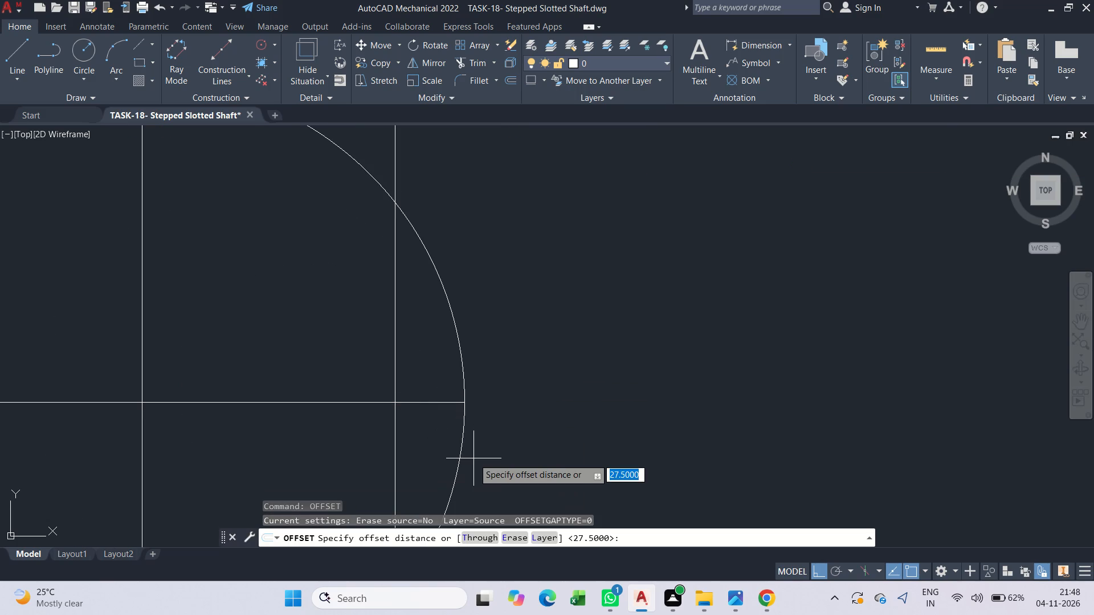
pyautogui.press('5')
pyautogui.press('Return')
pyautogui.click(473, 458)
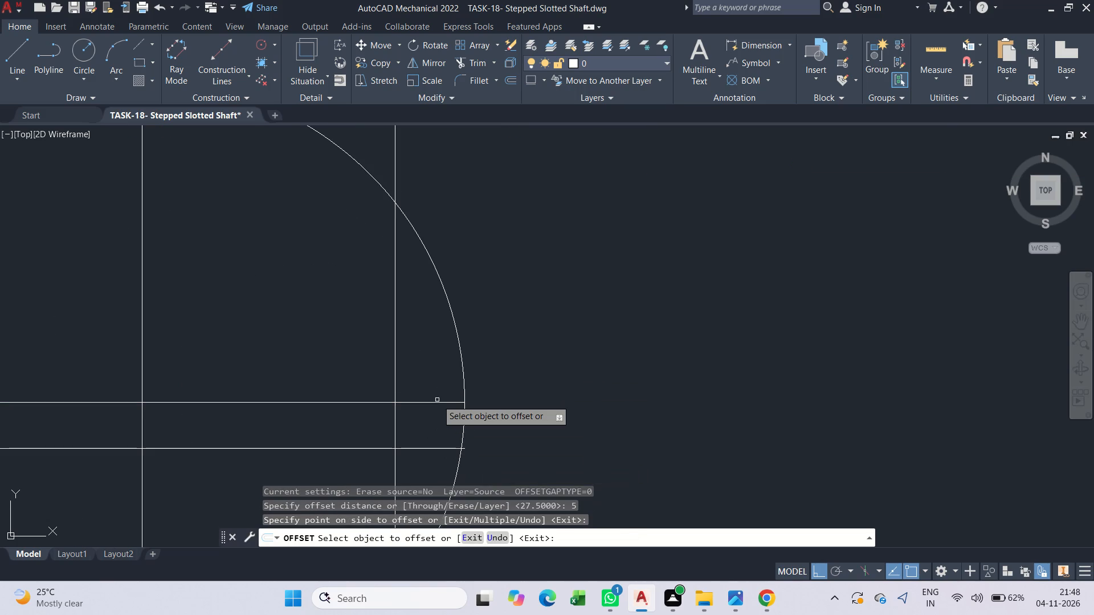
pyautogui.click(436, 401)
pyautogui.click(436, 395)
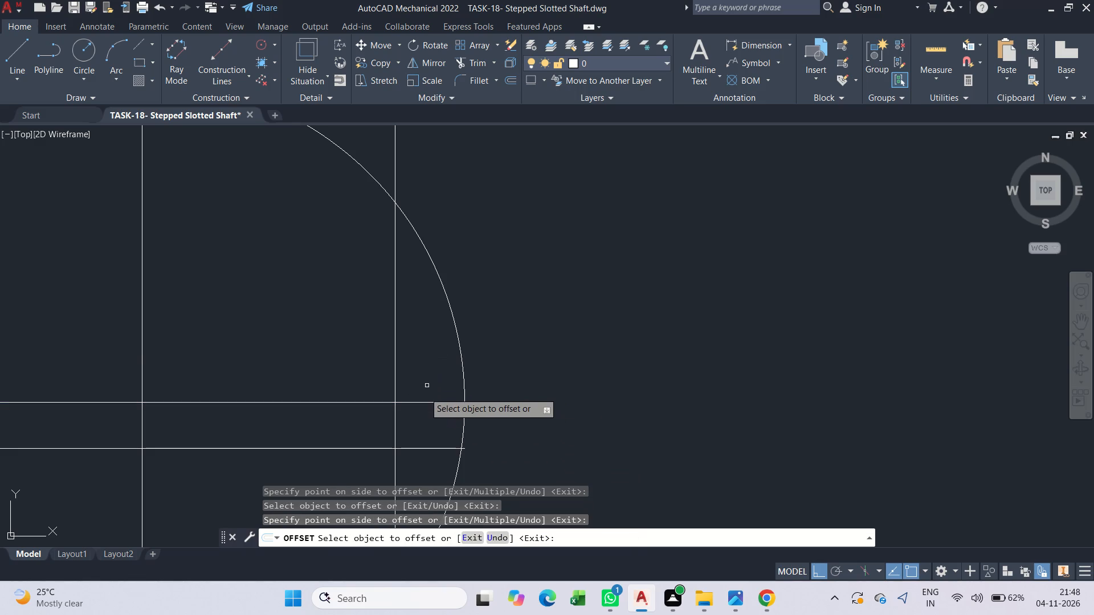
pyautogui.click(427, 401)
pyautogui.click(430, 376)
pyautogui.press('Escape')
pyautogui.scroll(-2, 430, 376)
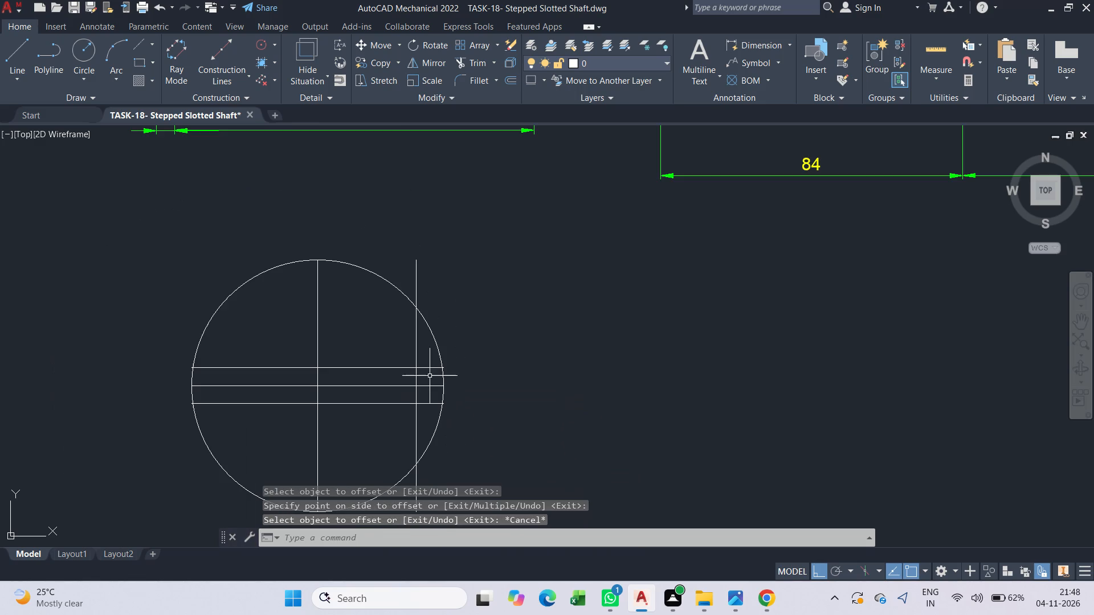
# Trim the offset lines between the keyway sides and the circle, and between the vertical diameter and the keyway bottom.
pyautogui.scroll(1, 430, 376)
pyautogui.write('tr')
pyautogui.press('space')
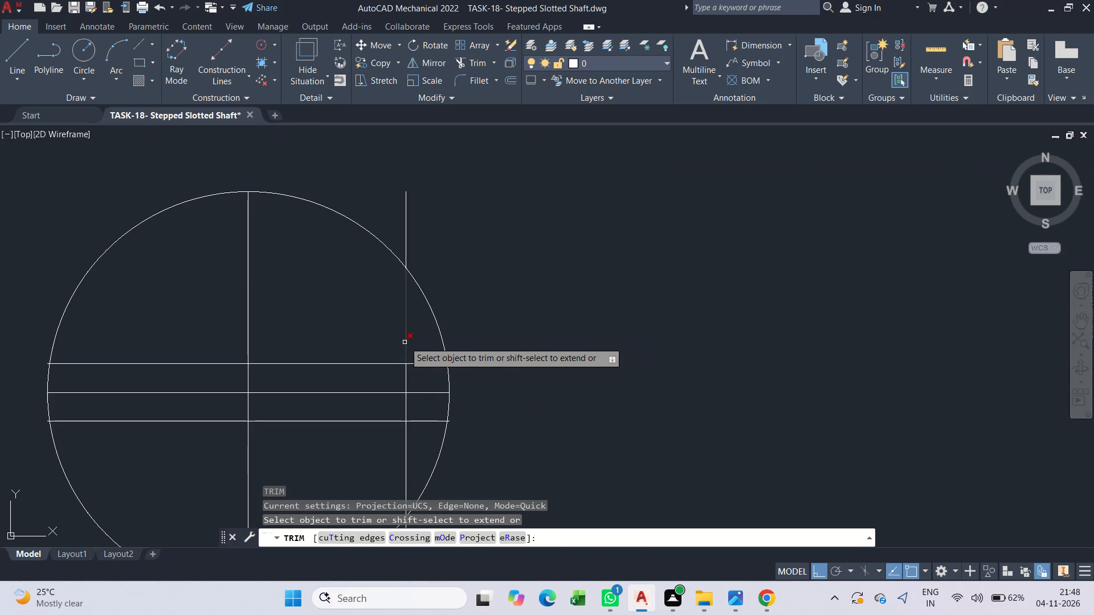
pyautogui.moveTo(405, 341); pyautogui.dragTo(385, 430)
pyautogui.moveTo(376, 355); pyautogui.dragTo(376, 356)
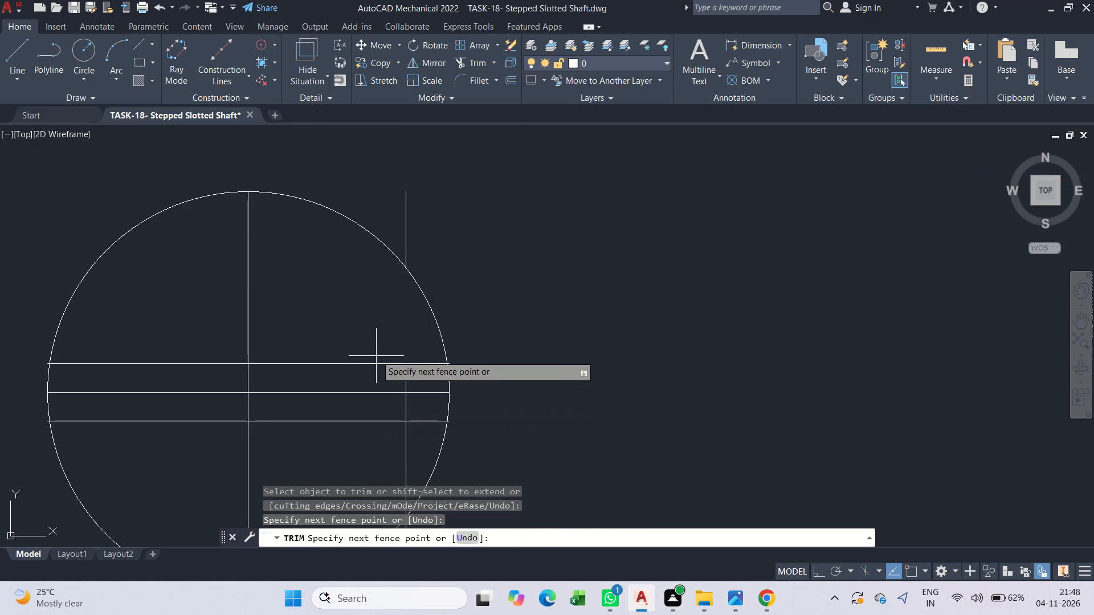
pyautogui.moveTo(376, 356); pyautogui.dragTo(376, 369)
pyautogui.moveTo(361, 405); pyautogui.dragTo(377, 441)
pyautogui.moveTo(391, 429); pyautogui.dragTo(406, 440)
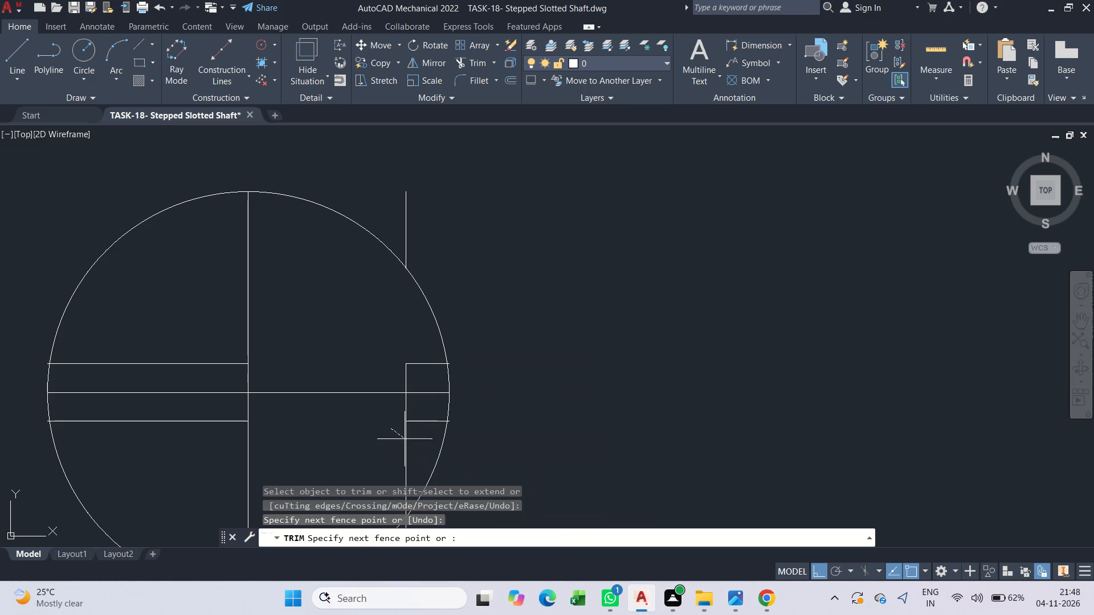
pyautogui.moveTo(406, 440); pyautogui.dragTo(407, 441)
# Trim away the circle's arc across the keyway opening and the horizontal diameter line inside the keyway.
pyautogui.scroll(6, 449, 411)
pyautogui.moveTo(440, 464); pyautogui.dragTo(535, 235, button='middle')
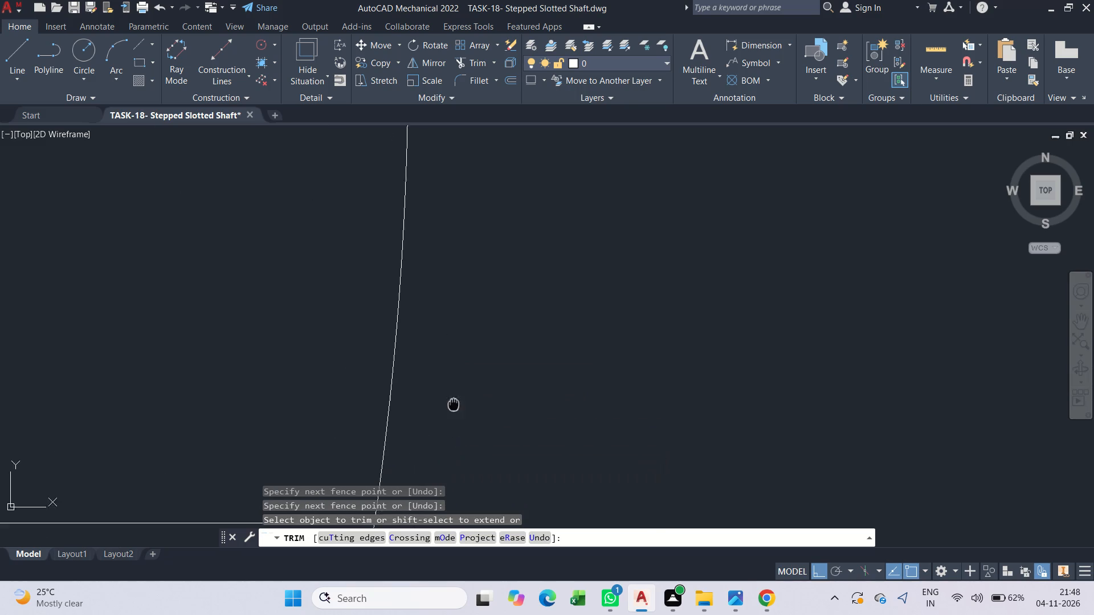
pyautogui.moveTo(535, 235); pyautogui.dragTo(553, 194, button='middle')
pyautogui.scroll(-5, 553, 194)
pyautogui.moveTo(560, 192); pyautogui.dragTo(550, 289, button='middle')
pyautogui.moveTo(557, 258); pyautogui.dragTo(538, 245)
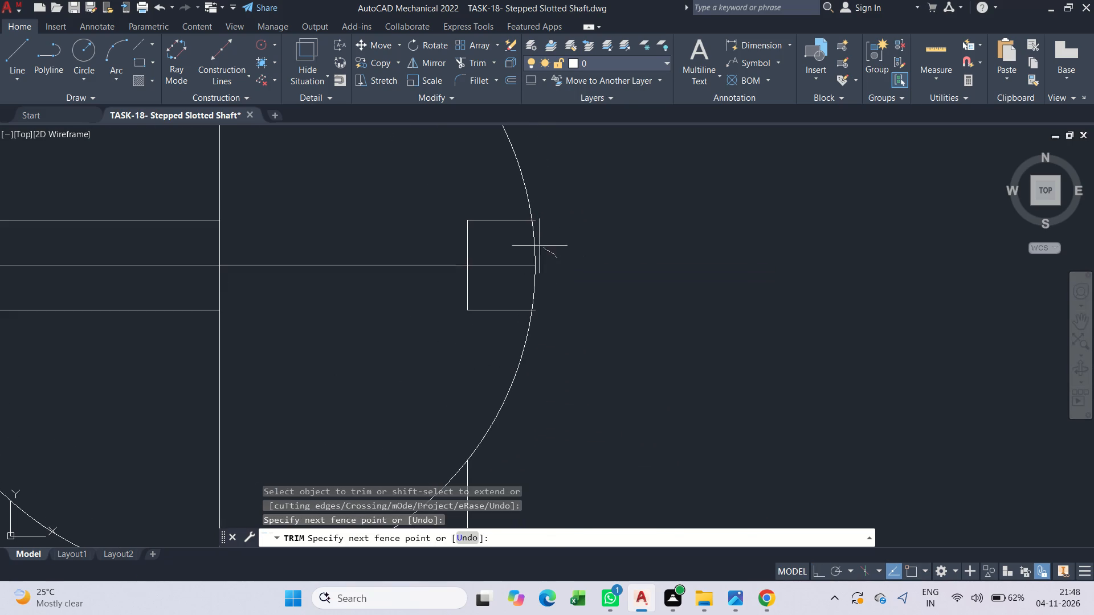
pyautogui.moveTo(538, 245); pyautogui.dragTo(533, 245)
pyautogui.moveTo(537, 270); pyautogui.dragTo(529, 278)
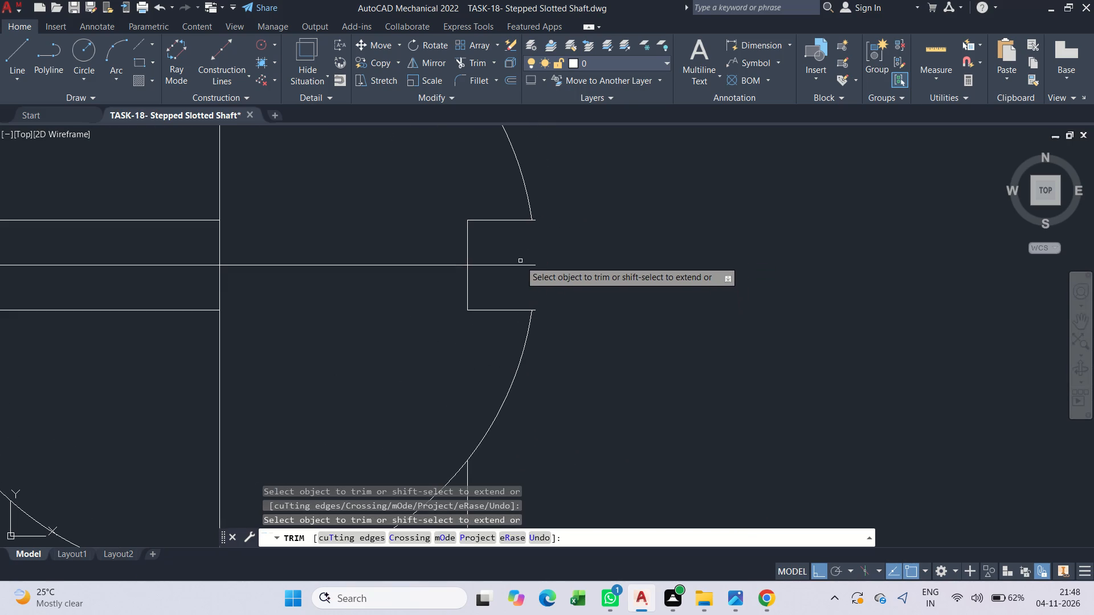
pyautogui.moveTo(520, 261); pyautogui.dragTo(520, 269)
pyautogui.click(521, 275)
pyautogui.press('Escape')
# Delete the leftover vertical offset line pieces outside the circle, above and below the keyway.
pyautogui.scroll(-3, 578, 272)
pyautogui.moveTo(579, 272); pyautogui.dragTo(564, 272, button='middle')
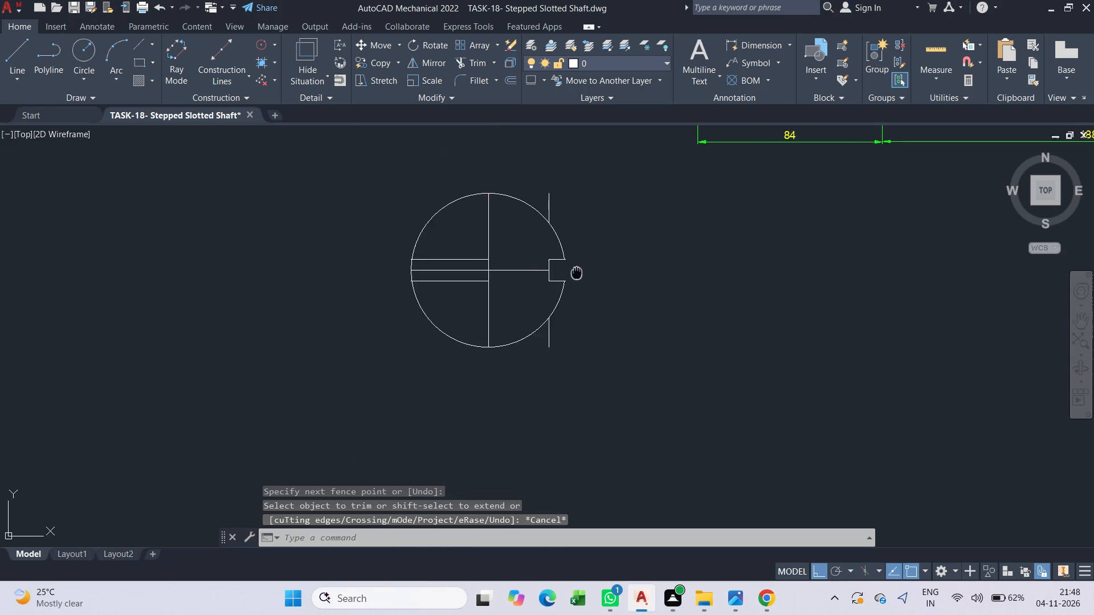
pyautogui.moveTo(564, 272); pyautogui.dragTo(540, 269, button='middle')
pyautogui.press('Escape')
pyautogui.scroll(1, 528, 211)
pyautogui.moveTo(527, 208); pyautogui.dragTo(501, 184)
pyautogui.click(493, 177)
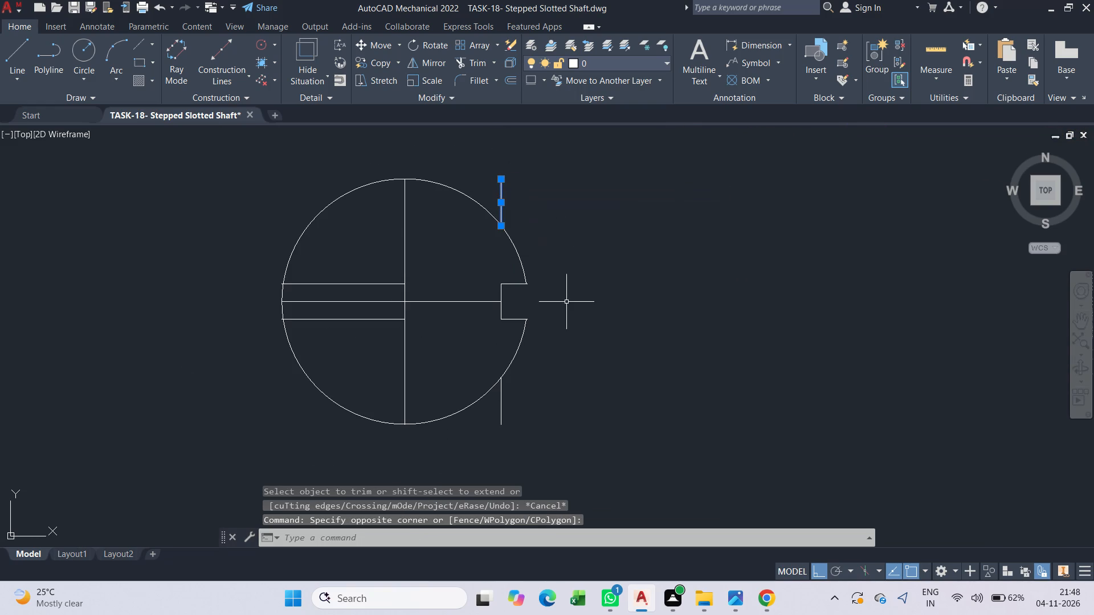
pyautogui.press('Delete')
pyautogui.moveTo(522, 453); pyautogui.dragTo(515, 444)
pyautogui.click(489, 412)
pyautogui.press('Delete')
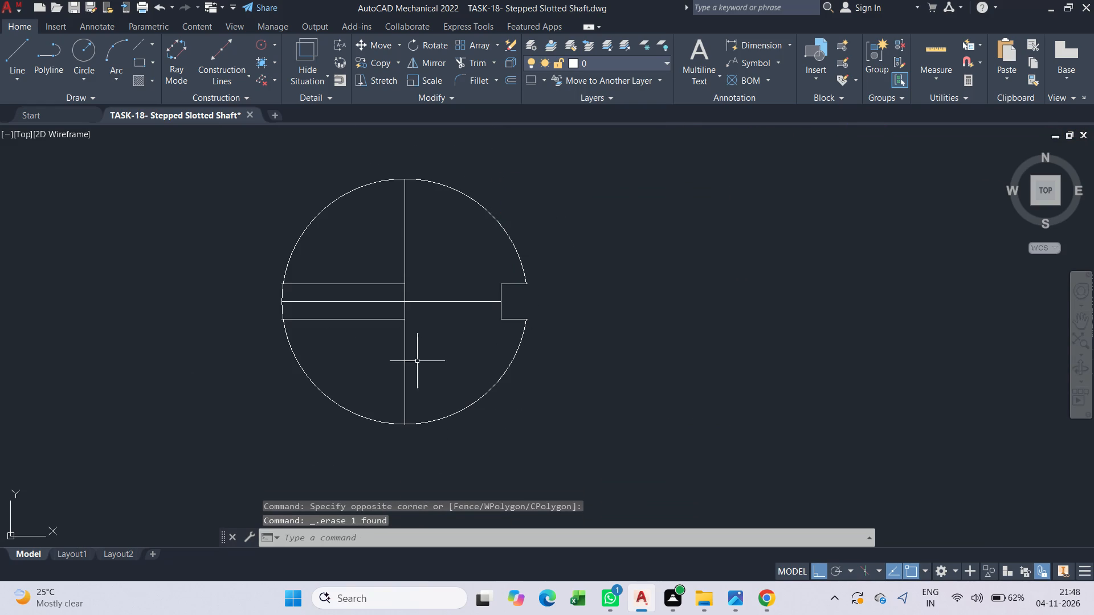
# Delete the two leftover horizontal offset lines in the left half of the circle.
pyautogui.press('Escape')
pyautogui.click(381, 293)
pyautogui.click(365, 276)
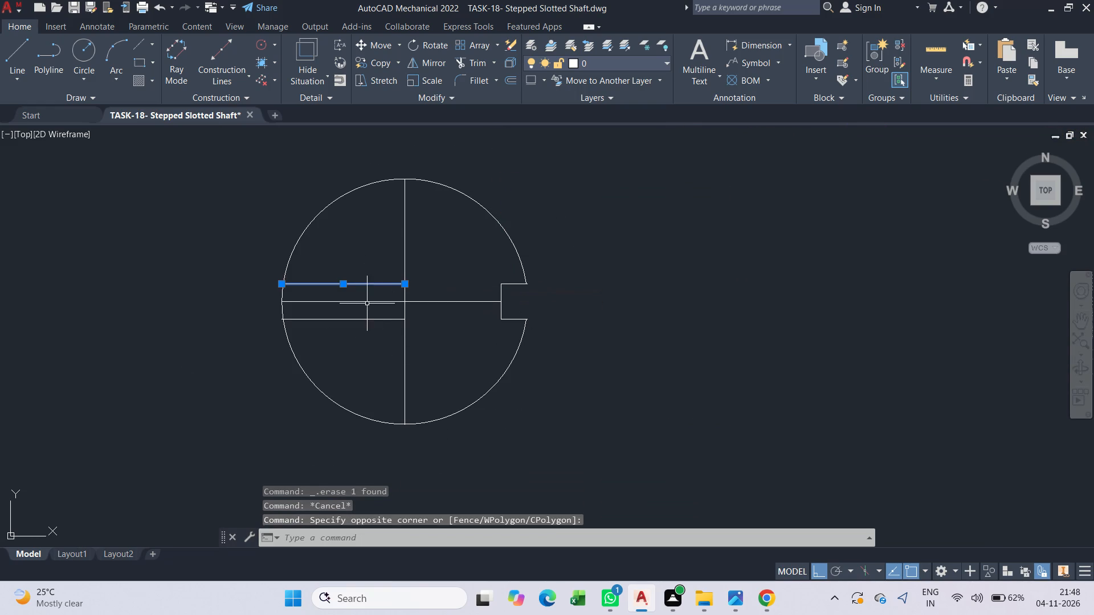
pyautogui.press('Delete')
pyautogui.click(366, 330)
pyautogui.click(355, 317)
pyautogui.press('Delete')
pyautogui.scroll(-1, 356, 329)
pyautogui.press('Escape')
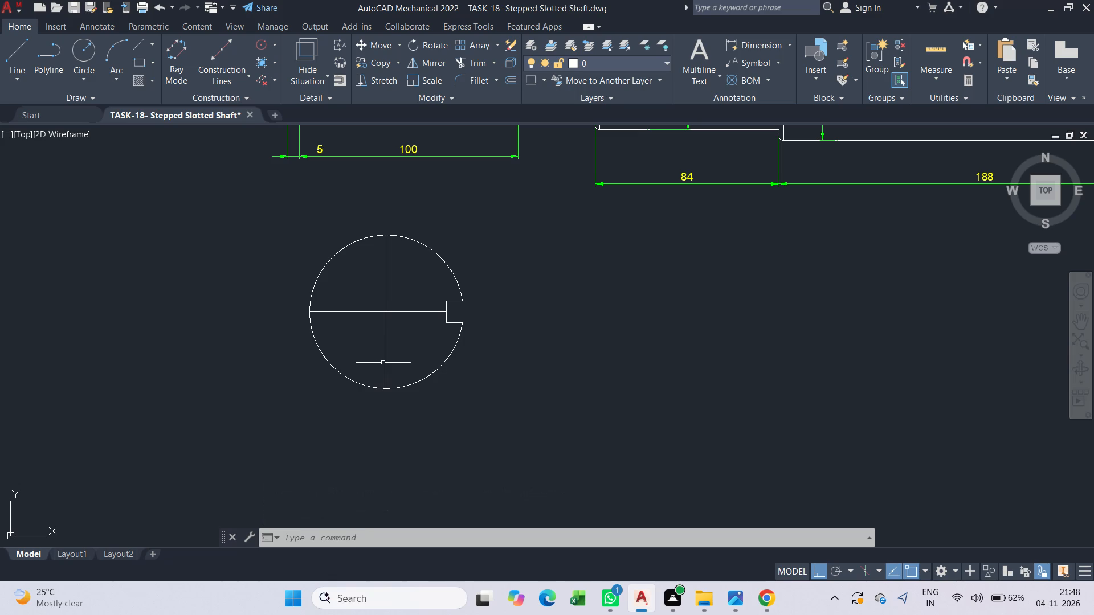
pyautogui.press('Escape')
pyautogui.press('Escape')
# Delete the horizontal and vertical diameter lines inside the circle, keeping the keyed outline.
pyautogui.scroll(2, 382, 360)
pyautogui.moveTo(382, 358); pyautogui.dragTo(390, 422, button='middle')
pyautogui.scroll(-1, 390, 422)
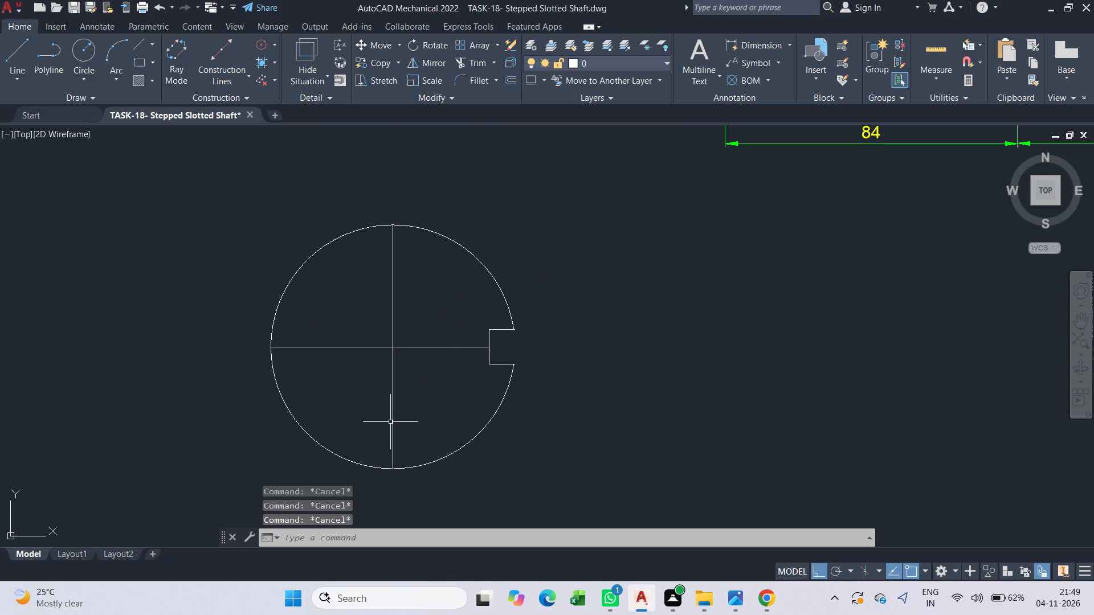
pyautogui.scroll(1, 418, 345)
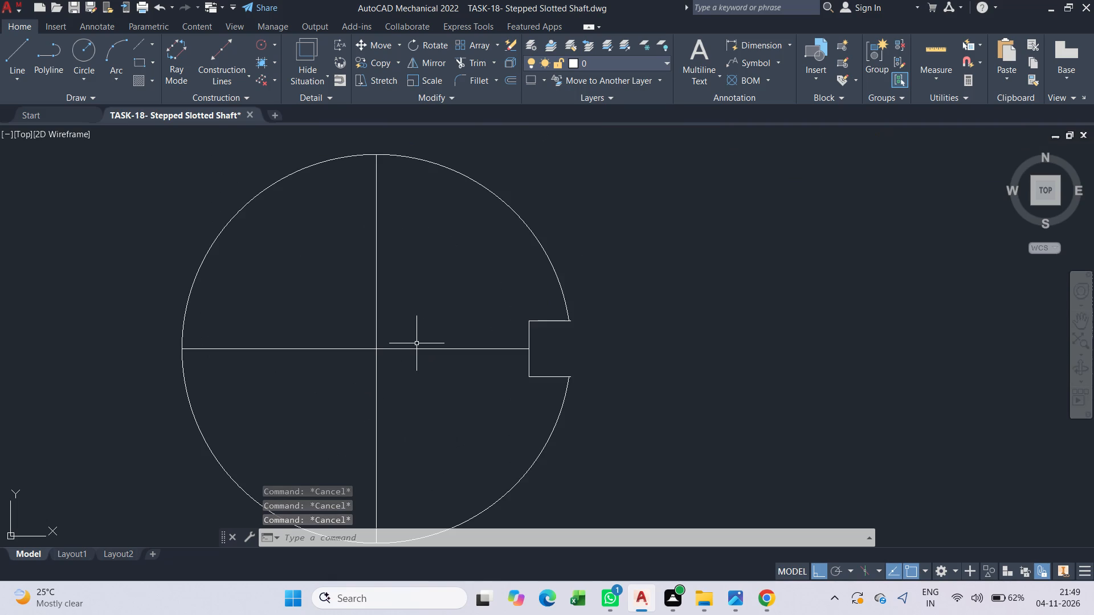
pyautogui.scroll(-1, 414, 345)
pyautogui.press('Escape')
pyautogui.moveTo(410, 370); pyautogui.dragTo(398, 359)
pyautogui.click(380, 341)
pyautogui.press('Delete')
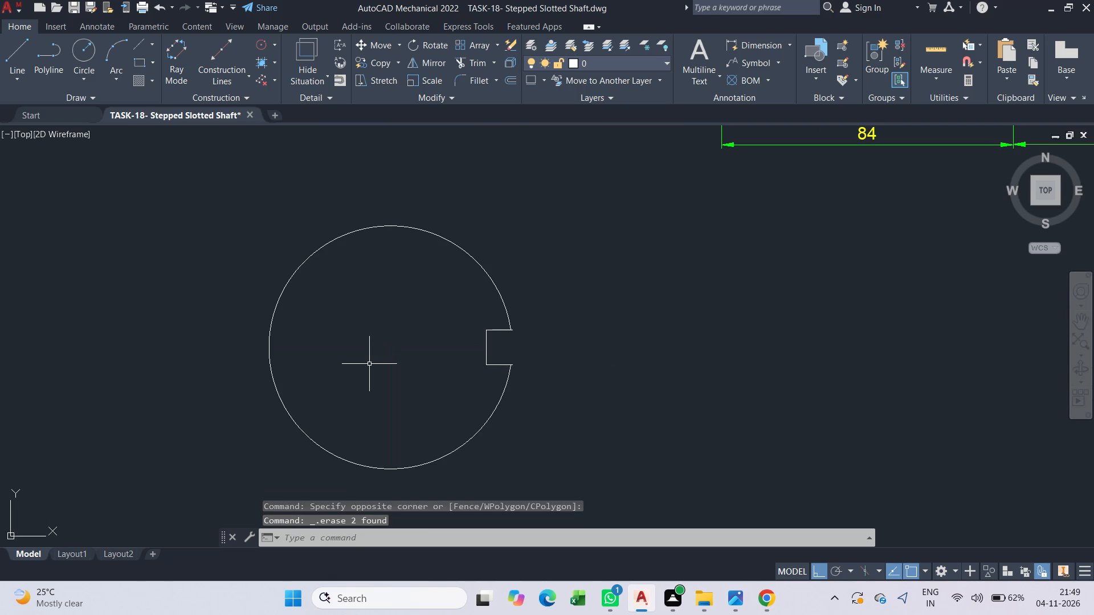
# Add a center mark to the keyed circle.
pyautogui.press('Escape')
pyautogui.write('cm')
pyautogui.press('space')
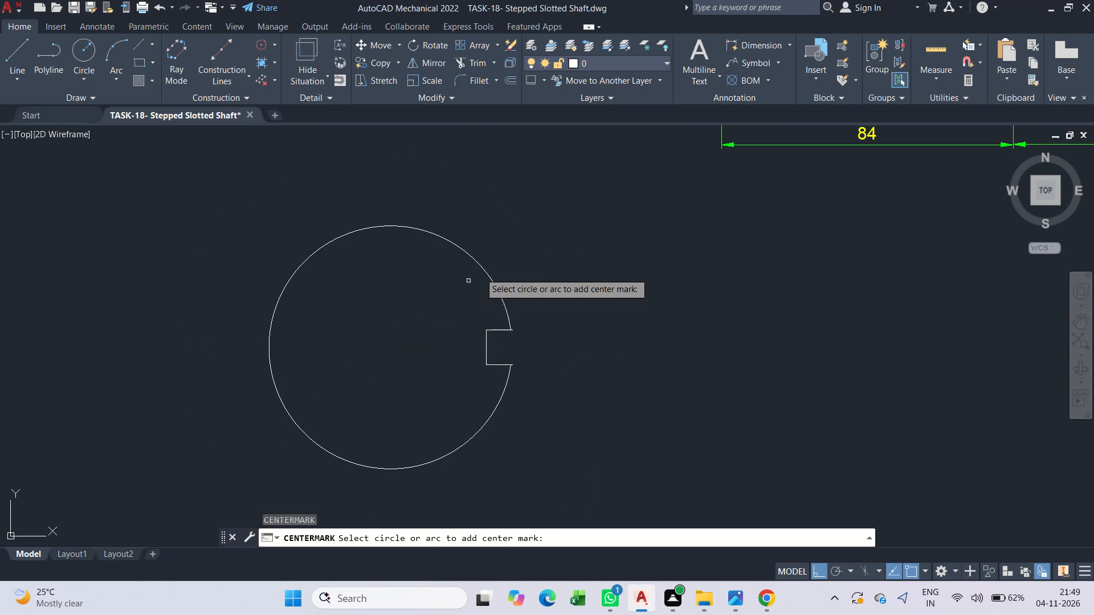
pyautogui.click(483, 269)
pyautogui.press('Escape')
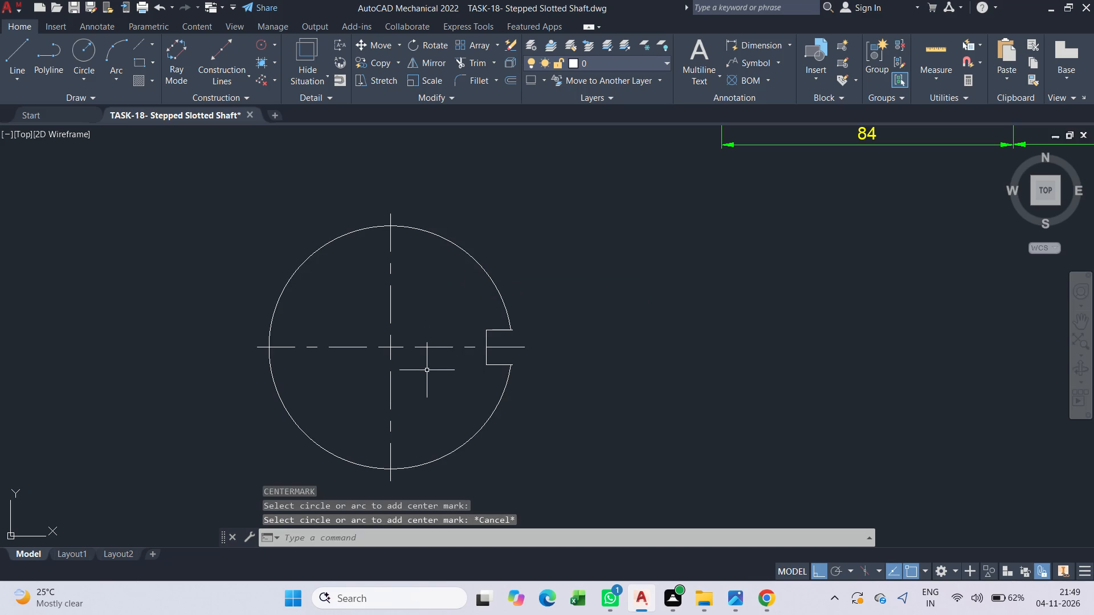
# Hatch the inside of the keyed circular section with the 45-degree mechanical hatch of spacing 13.
pyautogui.scroll(1, 427, 371)
pyautogui.scroll(-1, 427, 384)
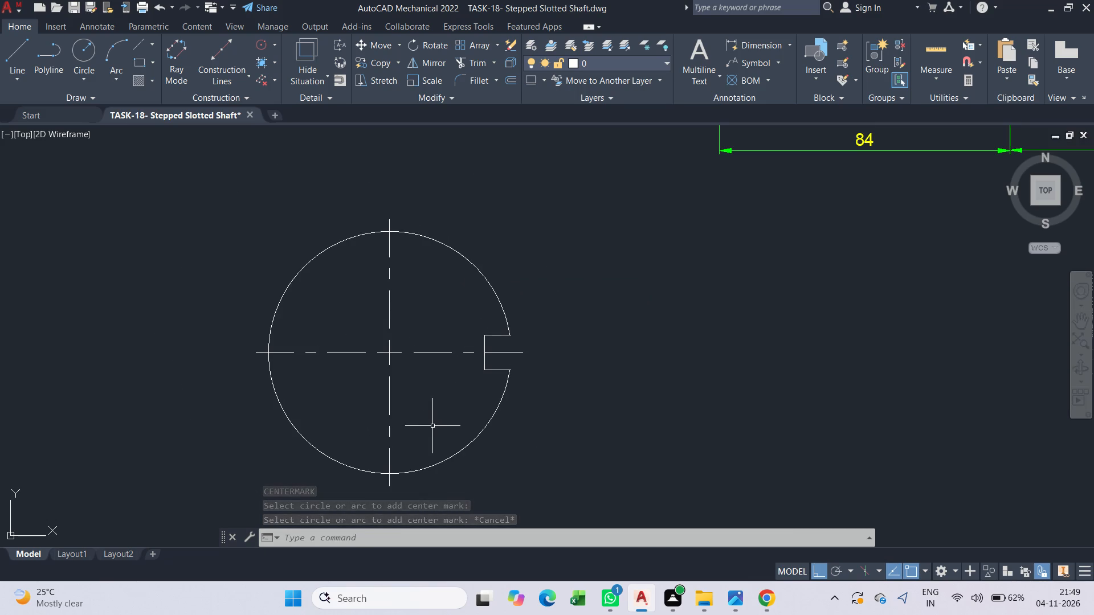
pyautogui.click(155, 83)
pyautogui.click(200, 165)
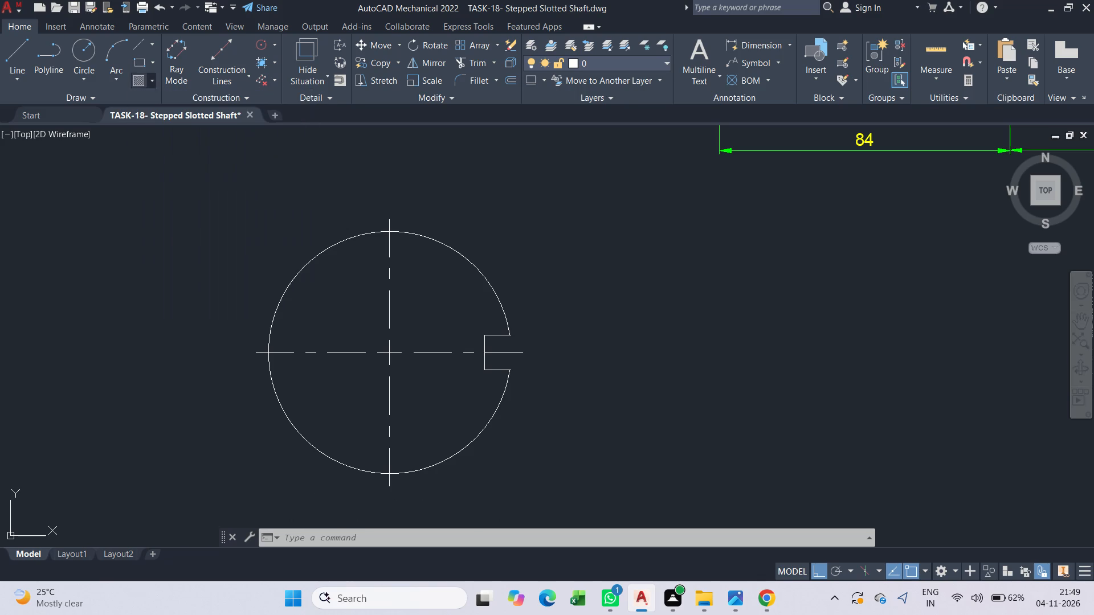
pyautogui.click(316, 302)
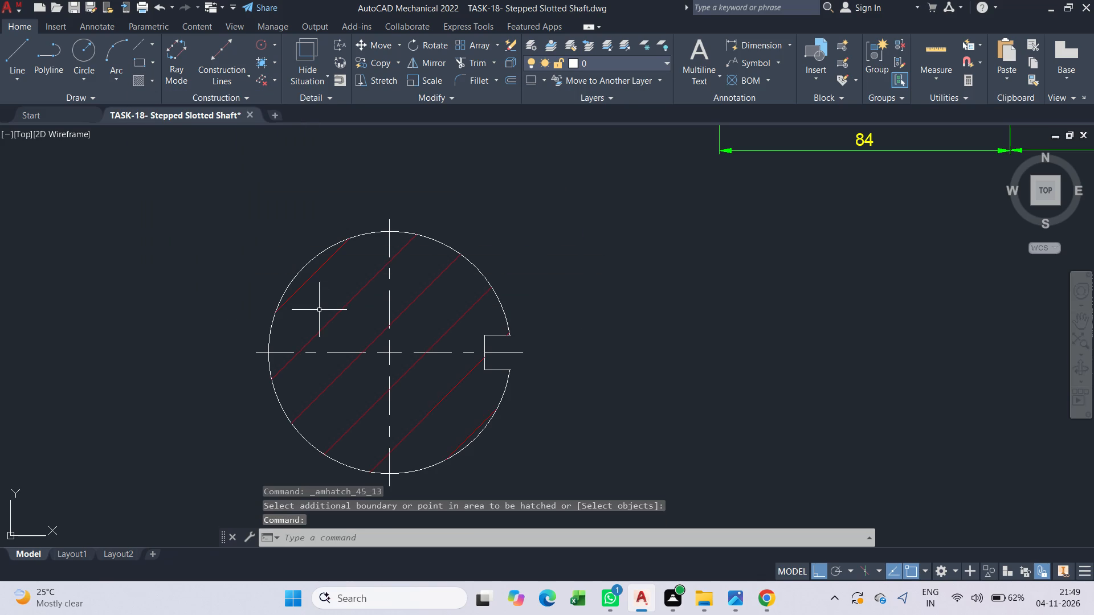
pyautogui.scroll(-3, 368, 331)
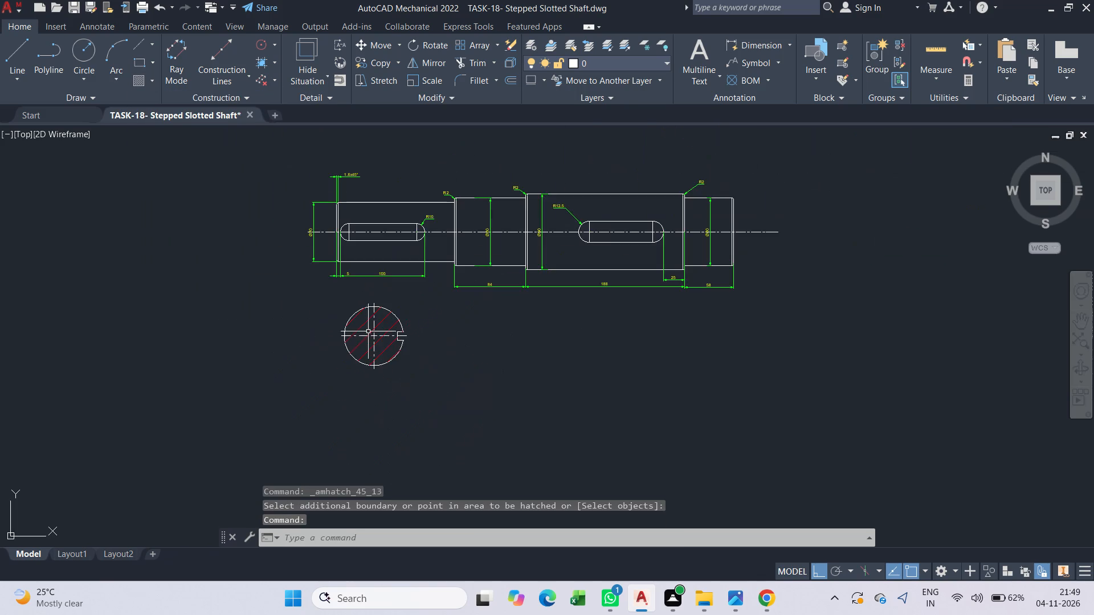
pyautogui.scroll(2, 399, 342)
pyautogui.middleClick(399, 341)
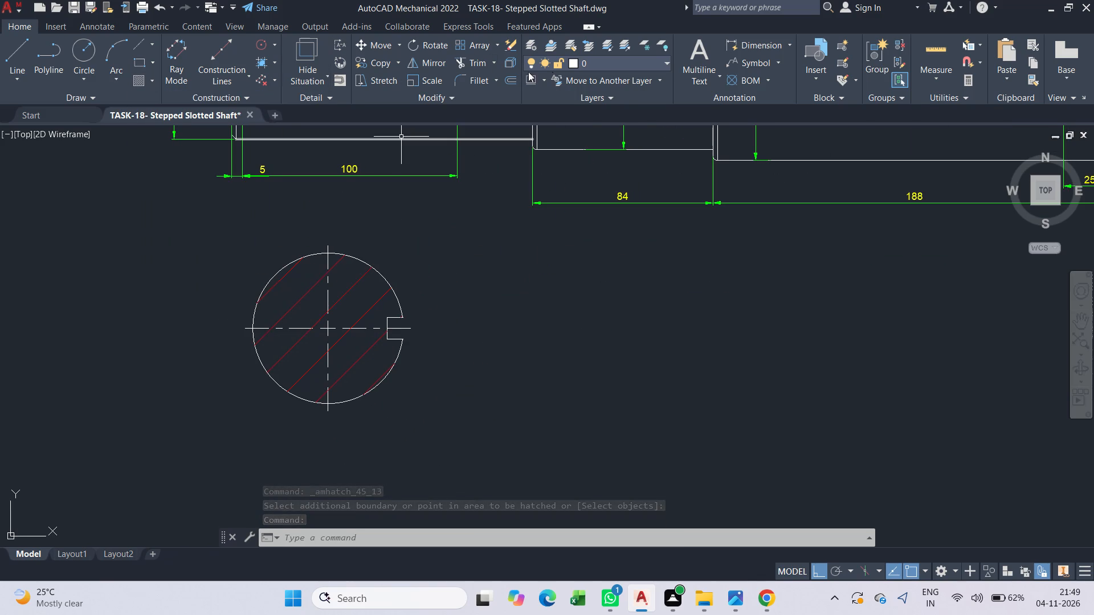
# Dimension the horizontal distance from the keyway floor to the opposite side of the circle, placing the dimension below the section.
pyautogui.click(743, 42)
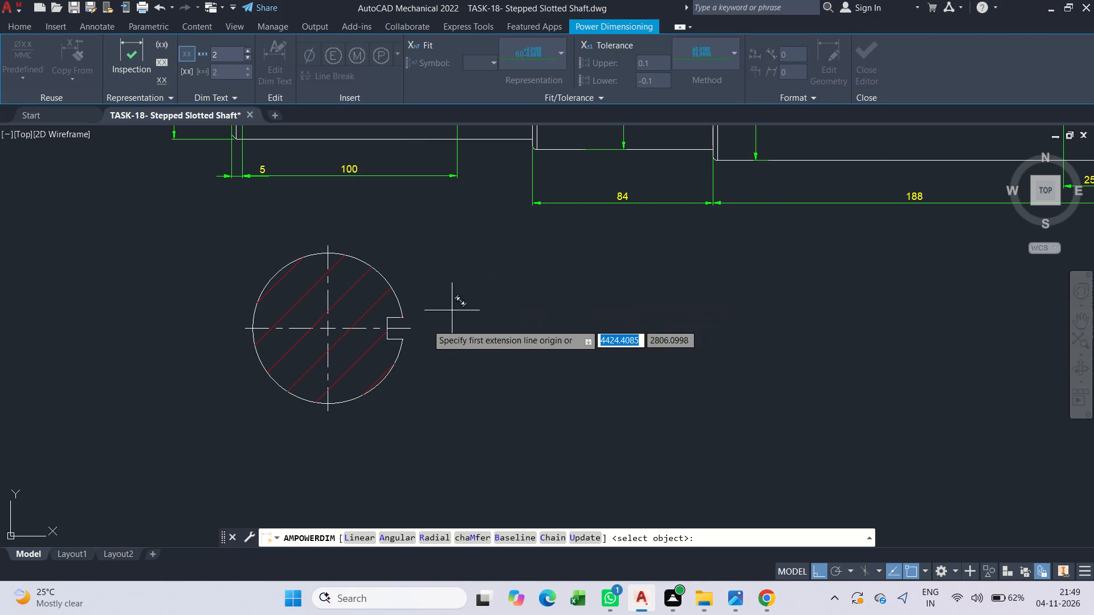
pyautogui.scroll(2, 415, 325)
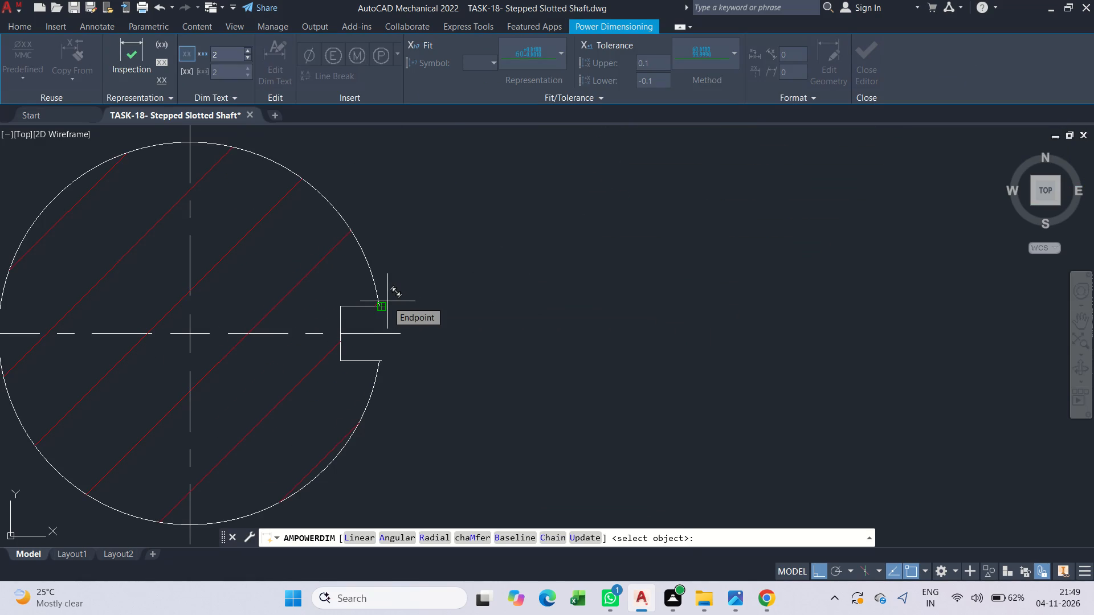
pyautogui.click(338, 334)
pyautogui.scroll(-1, 338, 334)
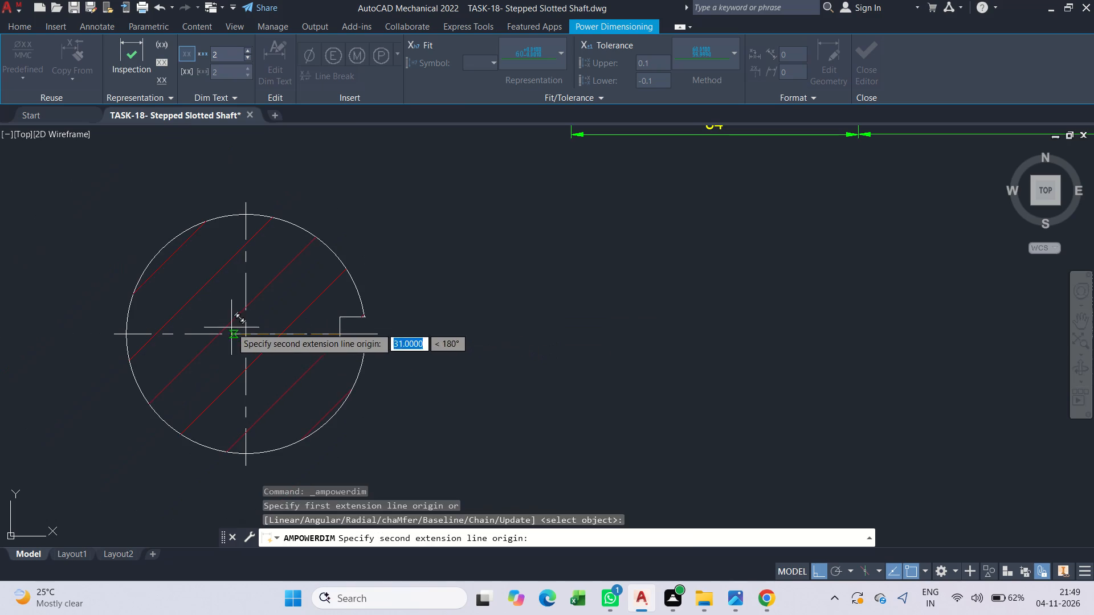
pyautogui.click(127, 333)
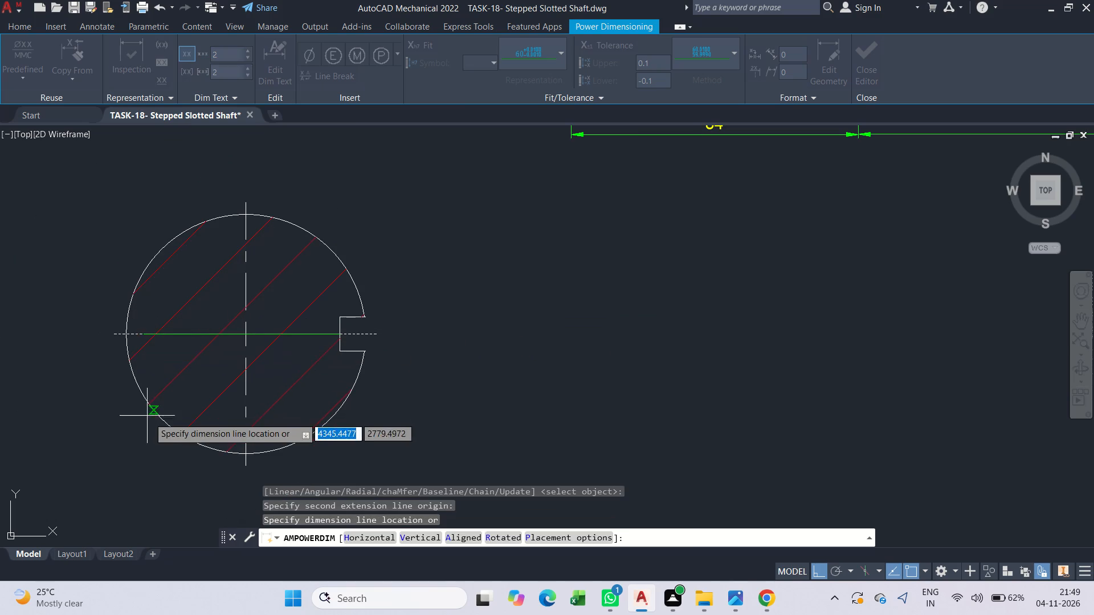
pyautogui.moveTo(148, 417); pyautogui.dragTo(122, 286, button='middle')
pyautogui.scroll(-1, 122, 286)
pyautogui.click(129, 395)
pyautogui.scroll(2, 167, 387)
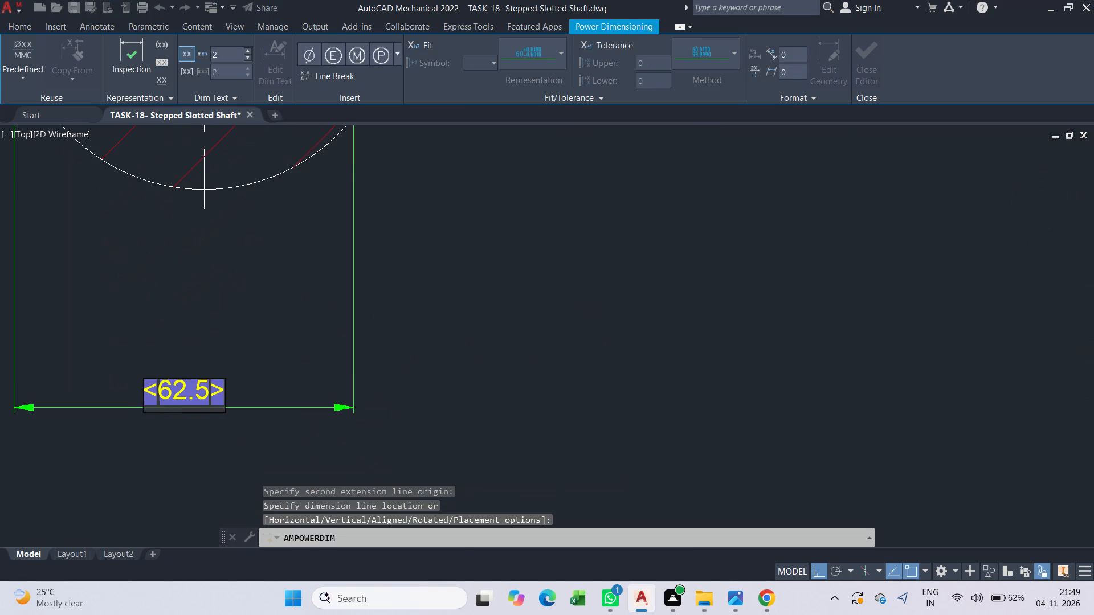
pyautogui.click(278, 381)
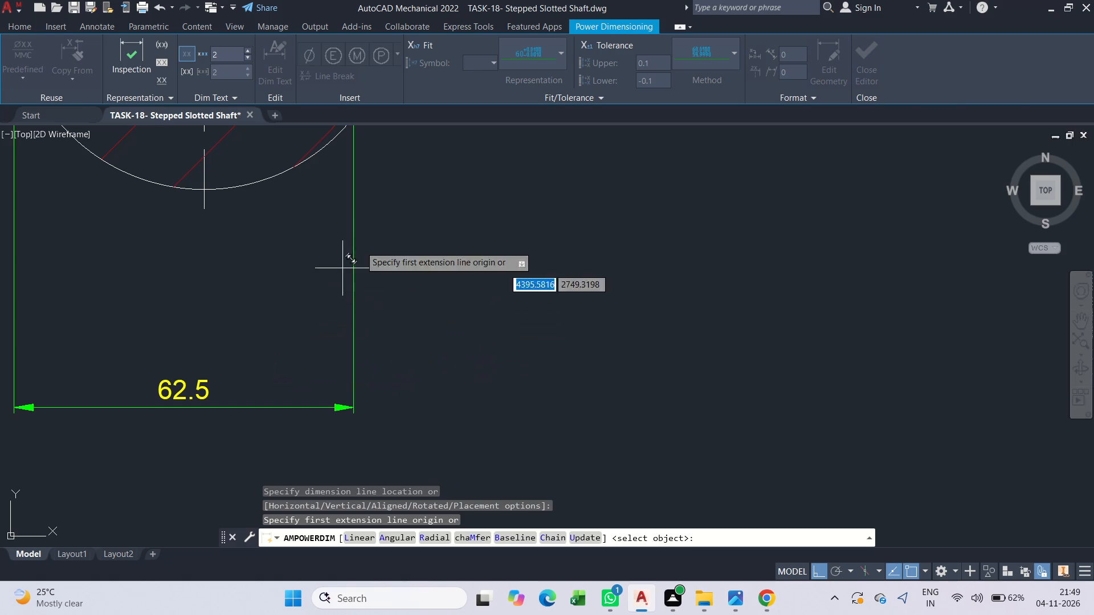
pyautogui.press('Escape')
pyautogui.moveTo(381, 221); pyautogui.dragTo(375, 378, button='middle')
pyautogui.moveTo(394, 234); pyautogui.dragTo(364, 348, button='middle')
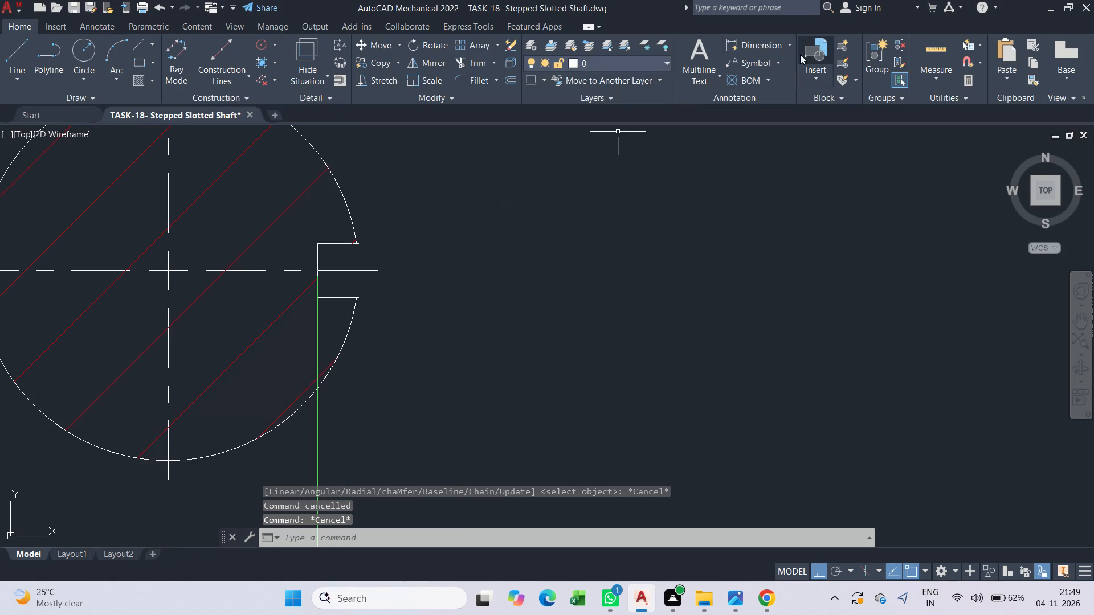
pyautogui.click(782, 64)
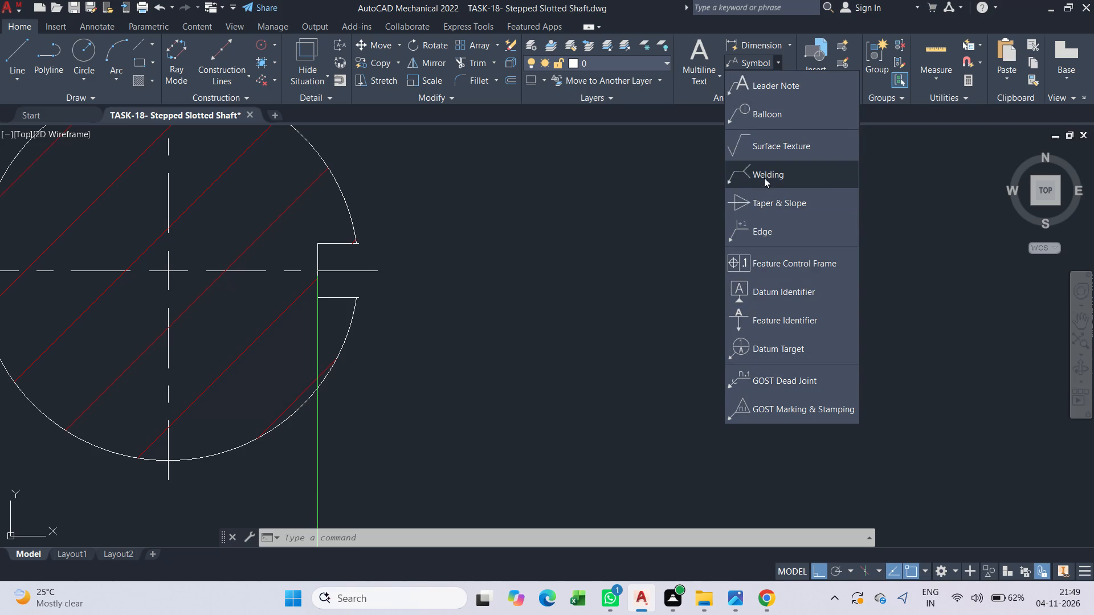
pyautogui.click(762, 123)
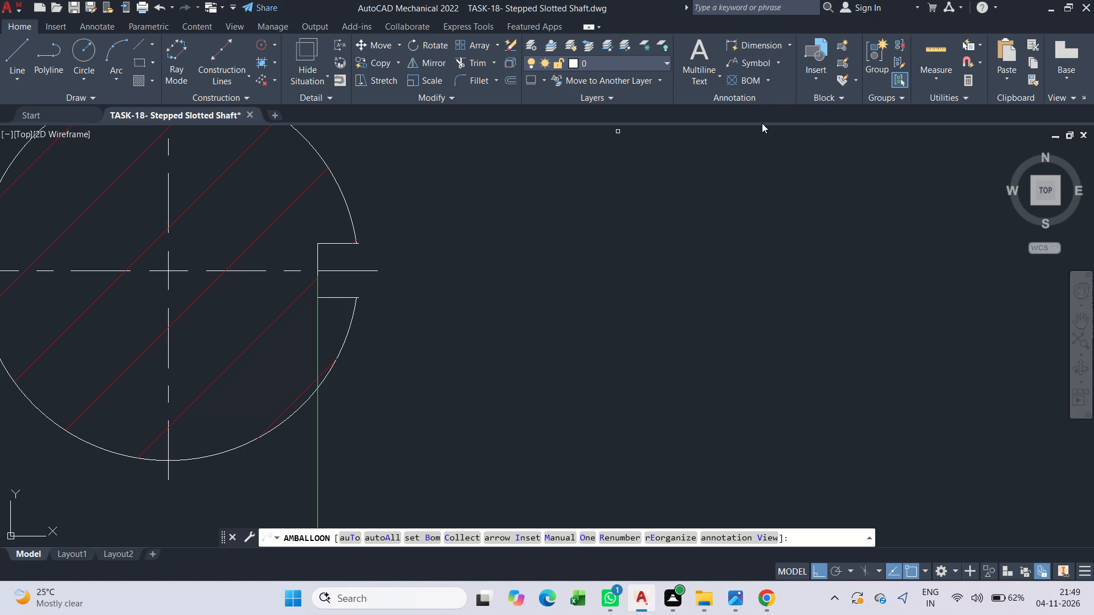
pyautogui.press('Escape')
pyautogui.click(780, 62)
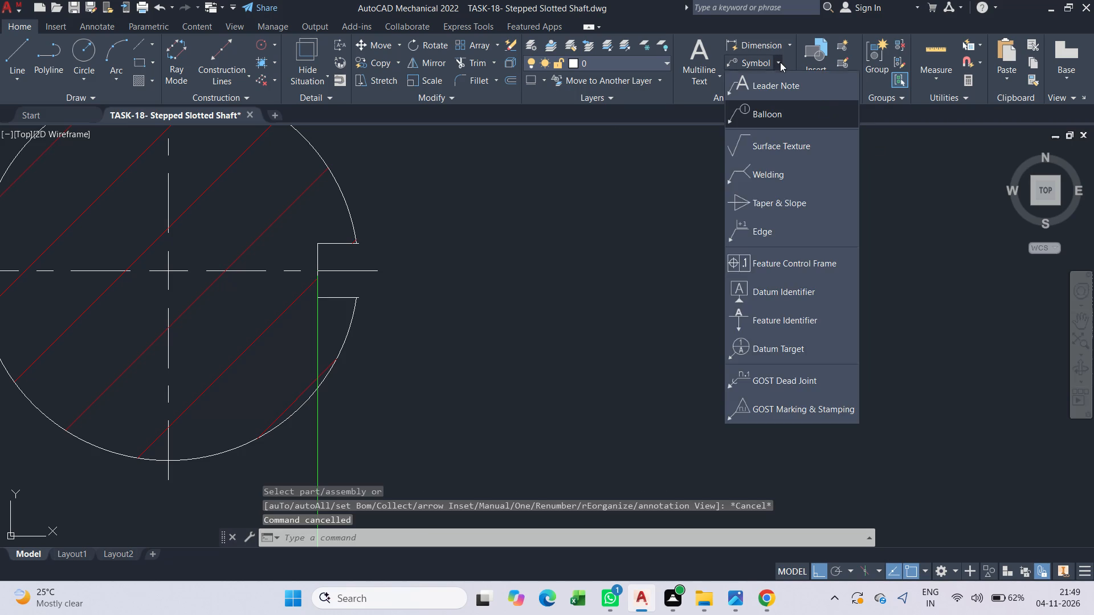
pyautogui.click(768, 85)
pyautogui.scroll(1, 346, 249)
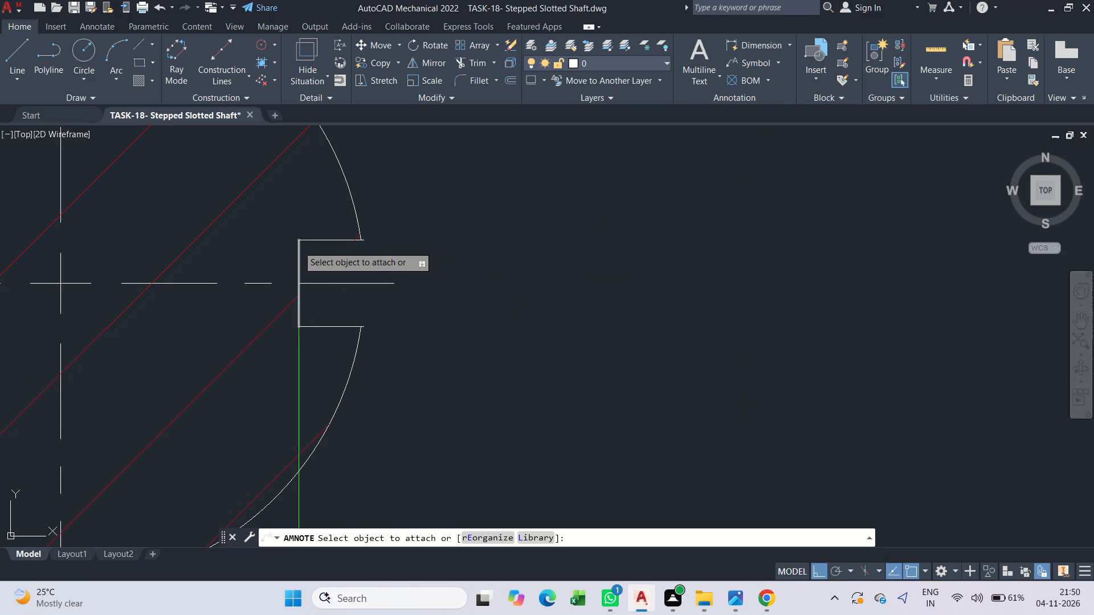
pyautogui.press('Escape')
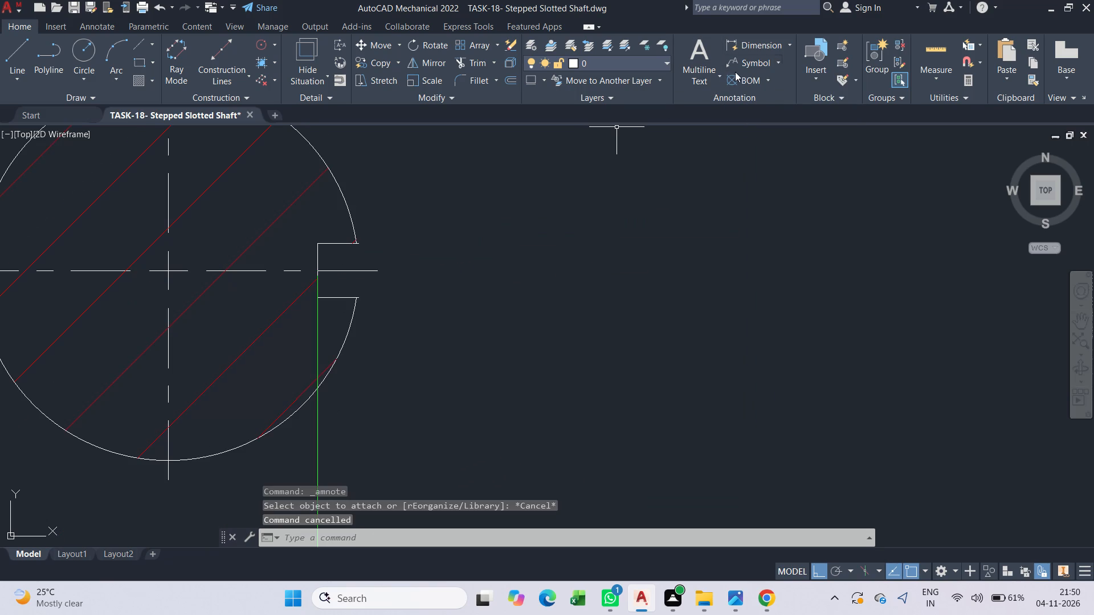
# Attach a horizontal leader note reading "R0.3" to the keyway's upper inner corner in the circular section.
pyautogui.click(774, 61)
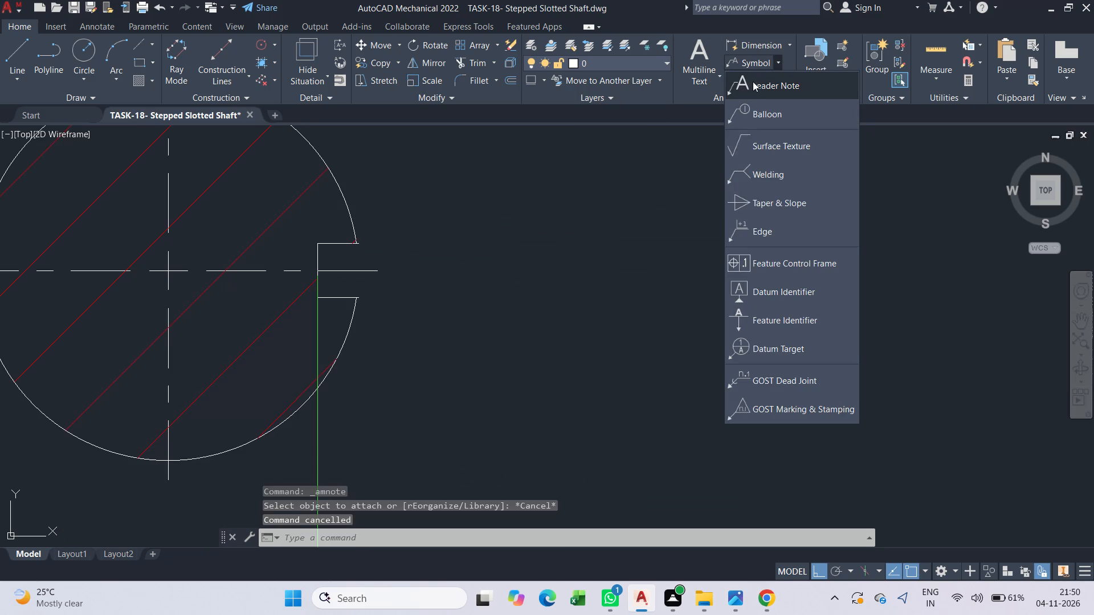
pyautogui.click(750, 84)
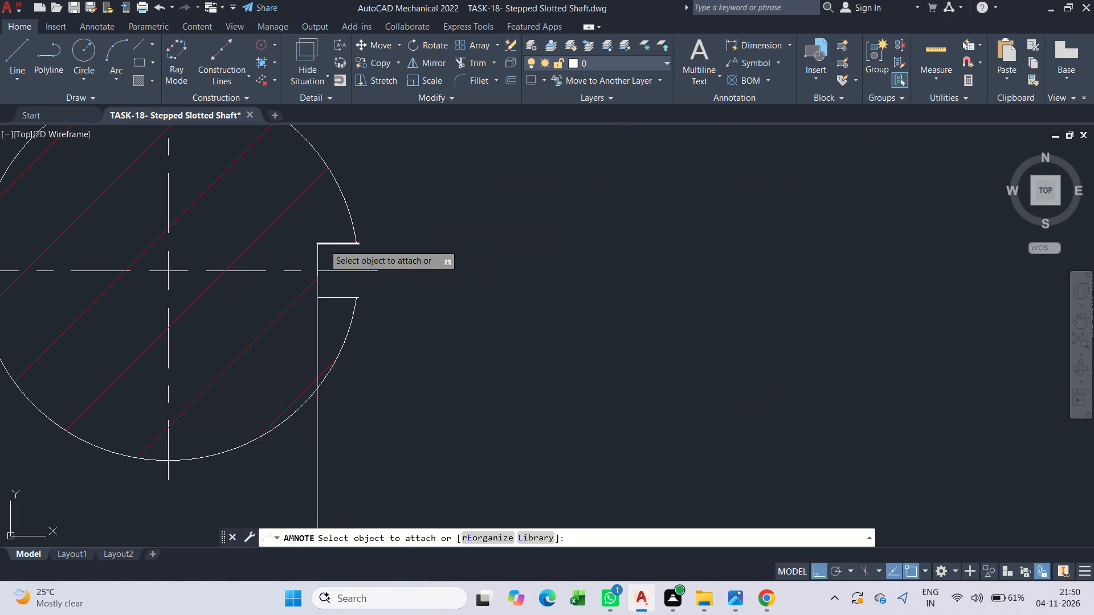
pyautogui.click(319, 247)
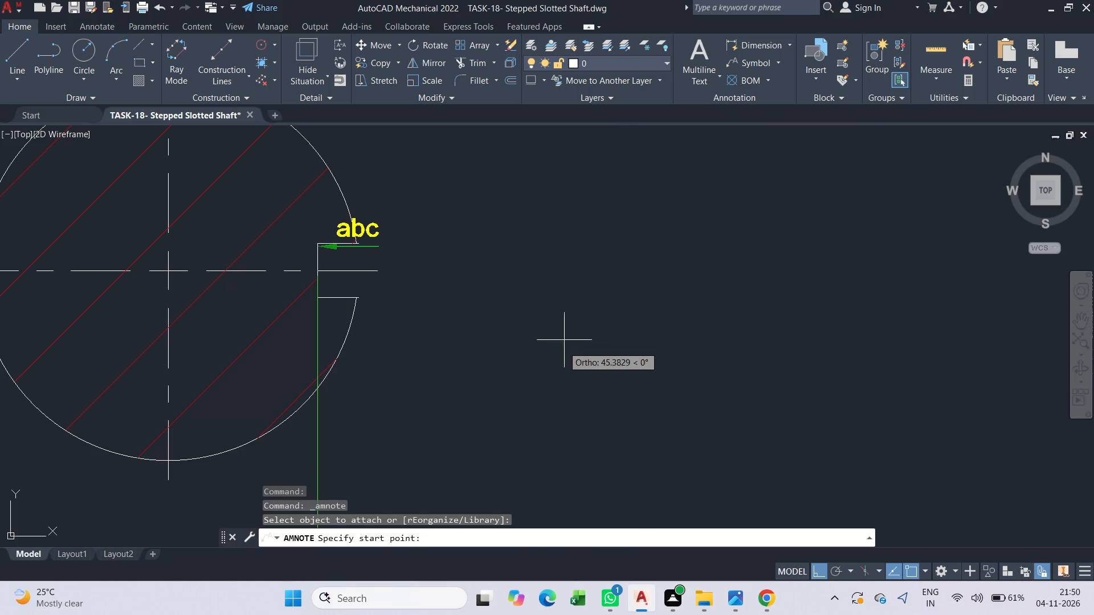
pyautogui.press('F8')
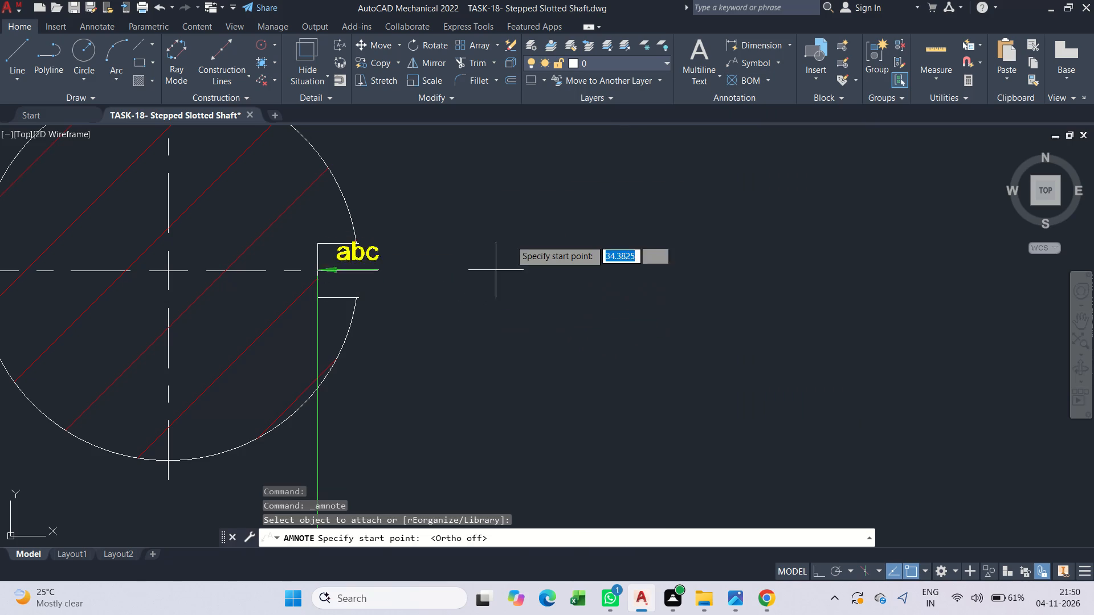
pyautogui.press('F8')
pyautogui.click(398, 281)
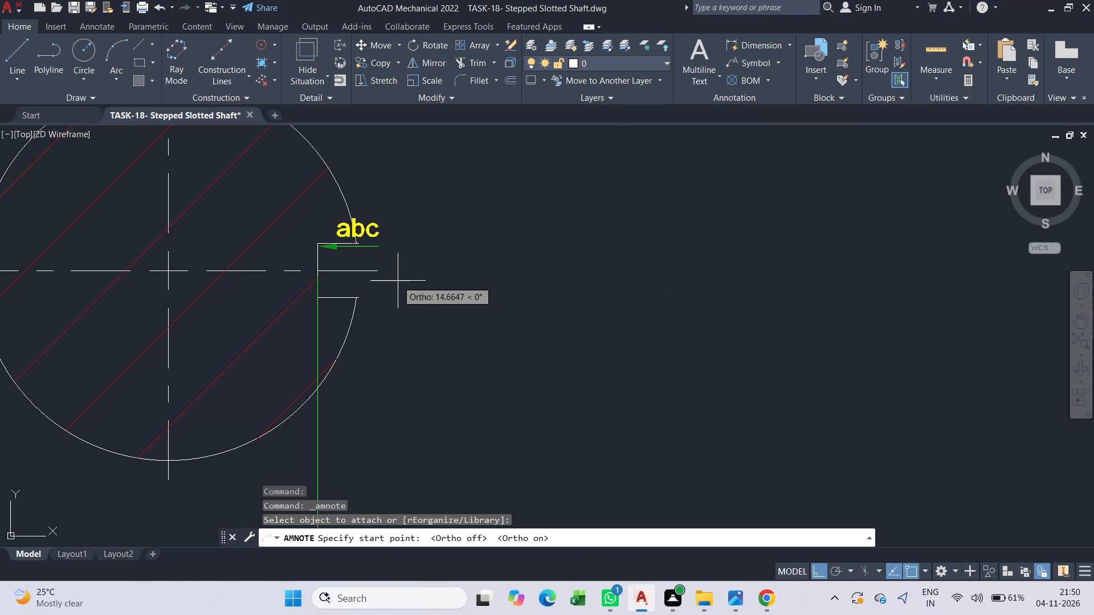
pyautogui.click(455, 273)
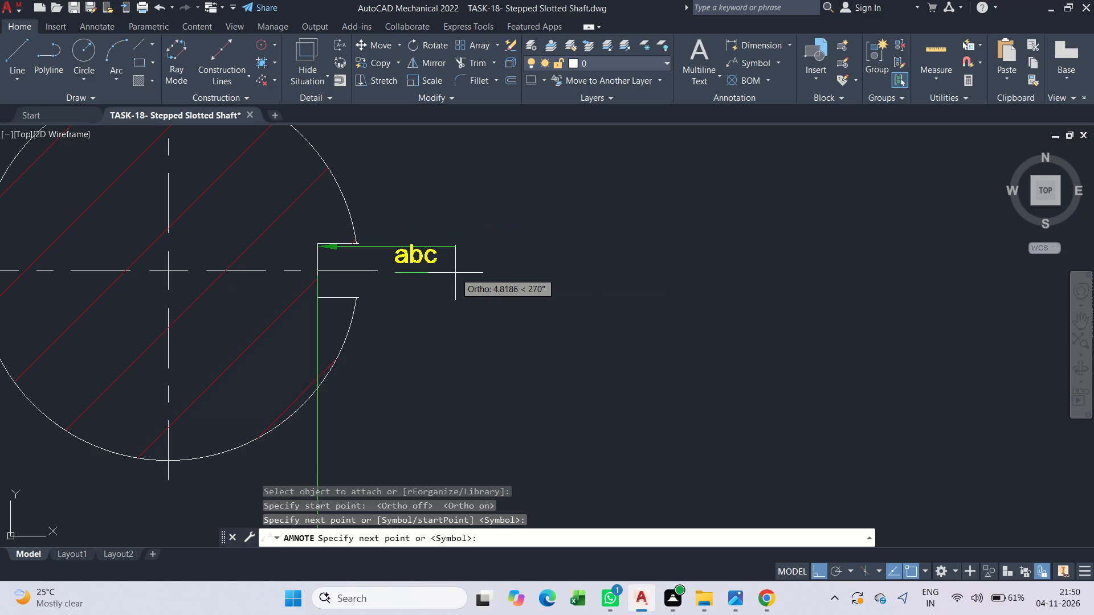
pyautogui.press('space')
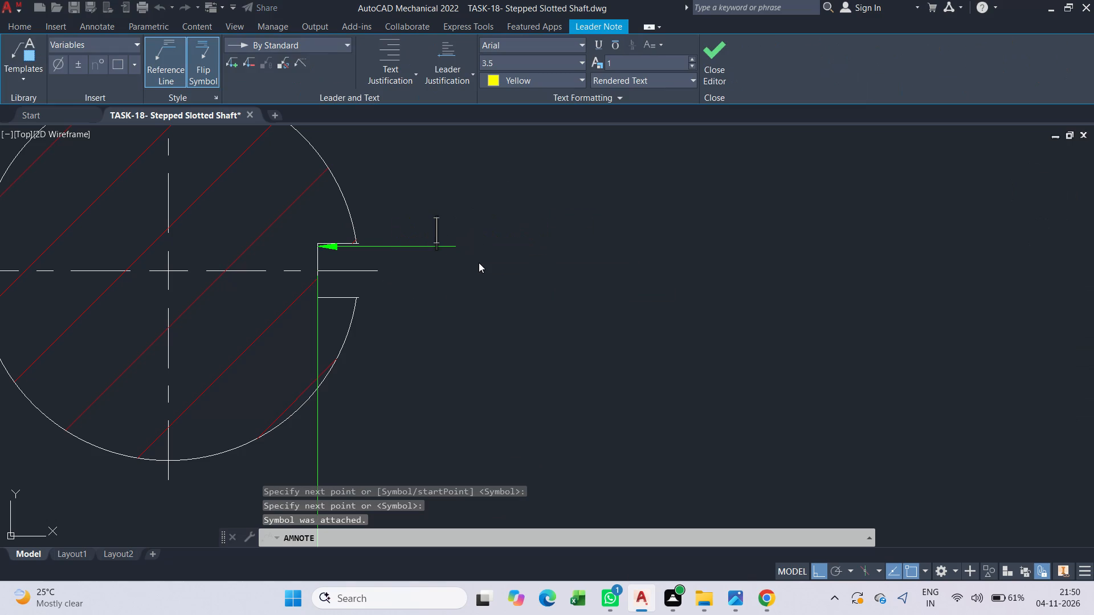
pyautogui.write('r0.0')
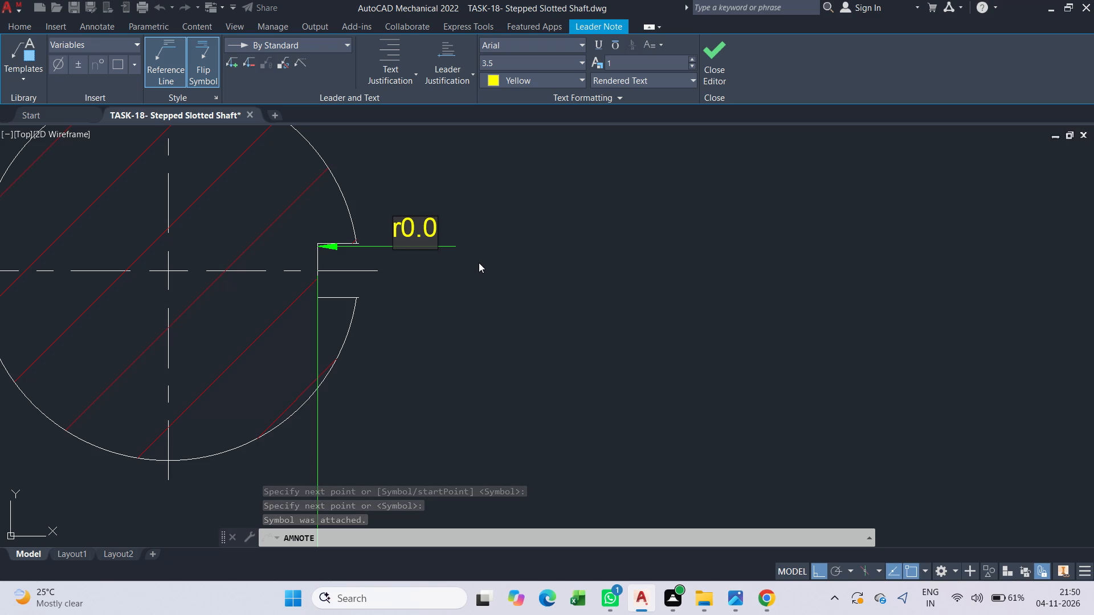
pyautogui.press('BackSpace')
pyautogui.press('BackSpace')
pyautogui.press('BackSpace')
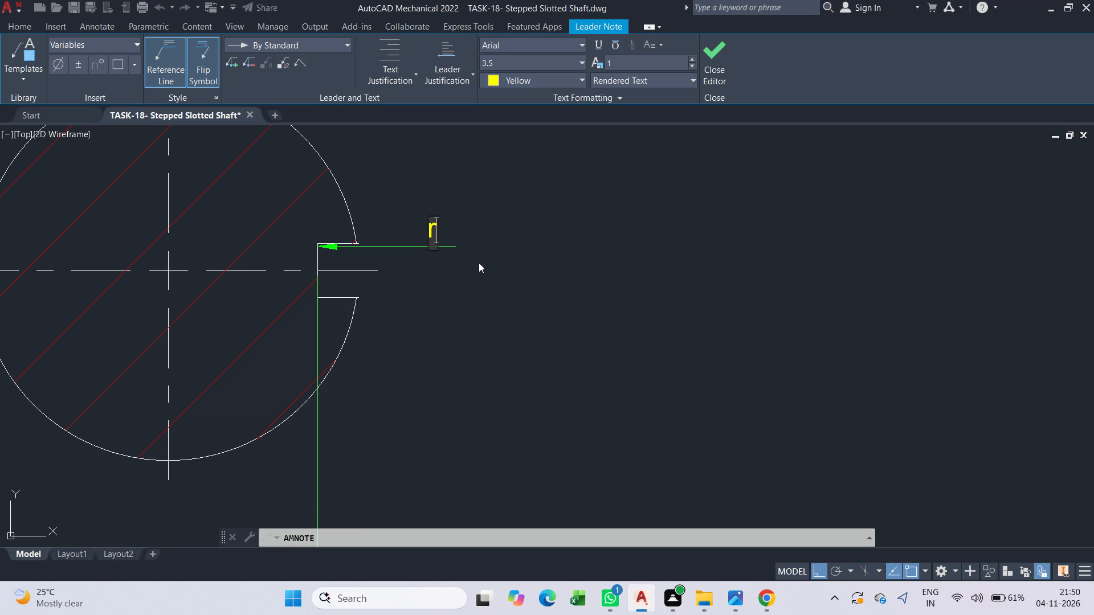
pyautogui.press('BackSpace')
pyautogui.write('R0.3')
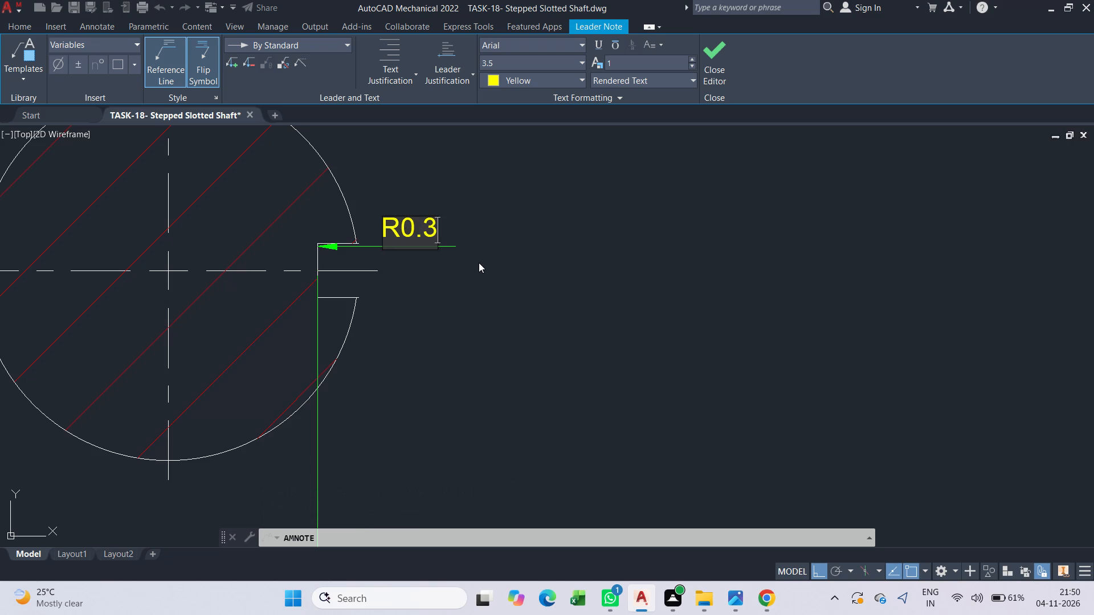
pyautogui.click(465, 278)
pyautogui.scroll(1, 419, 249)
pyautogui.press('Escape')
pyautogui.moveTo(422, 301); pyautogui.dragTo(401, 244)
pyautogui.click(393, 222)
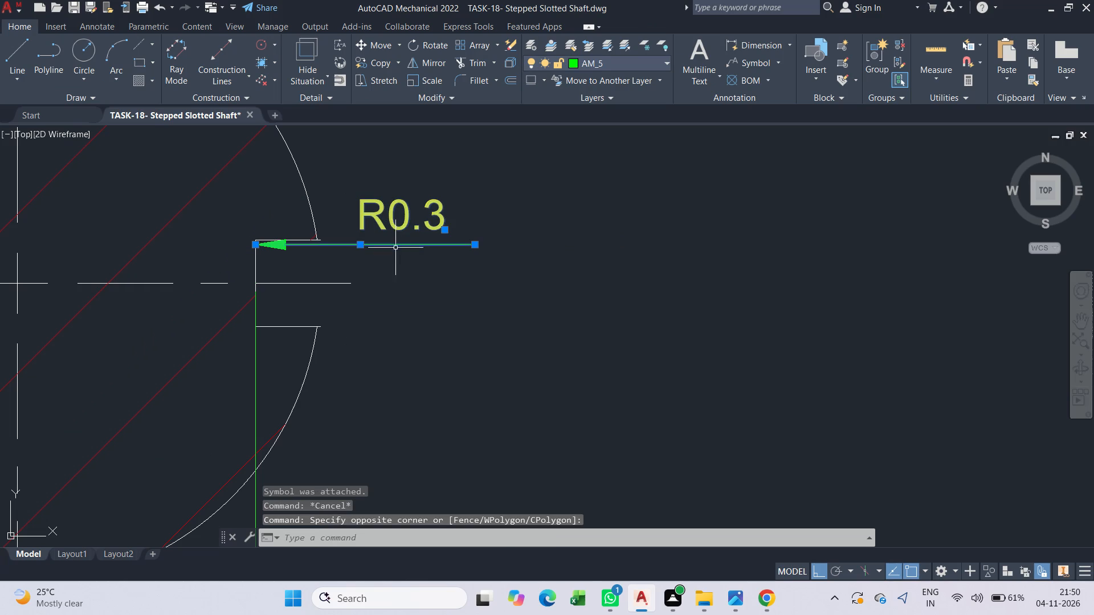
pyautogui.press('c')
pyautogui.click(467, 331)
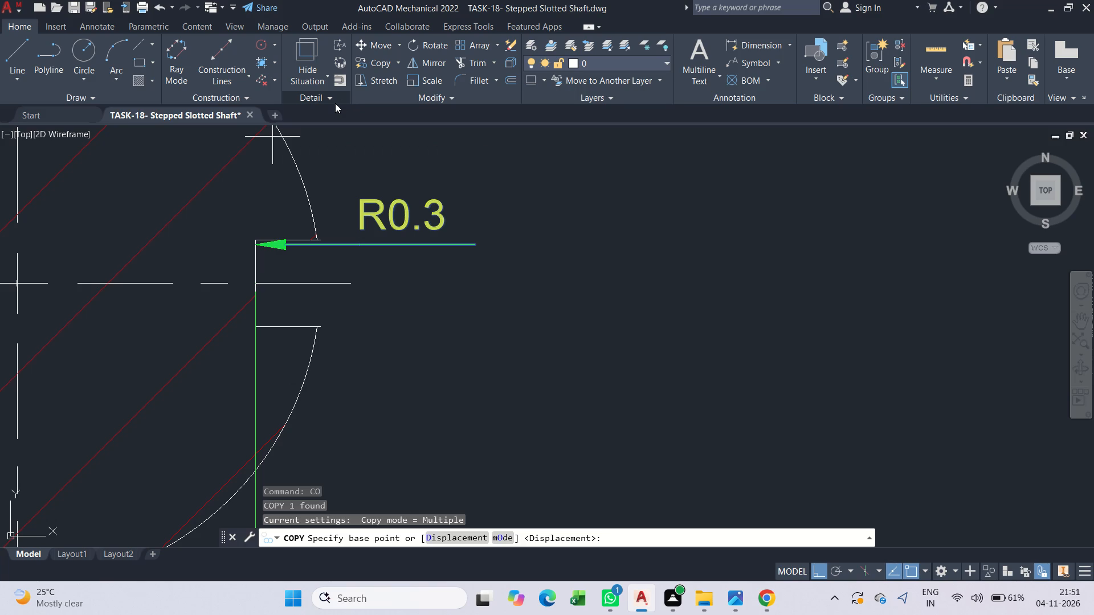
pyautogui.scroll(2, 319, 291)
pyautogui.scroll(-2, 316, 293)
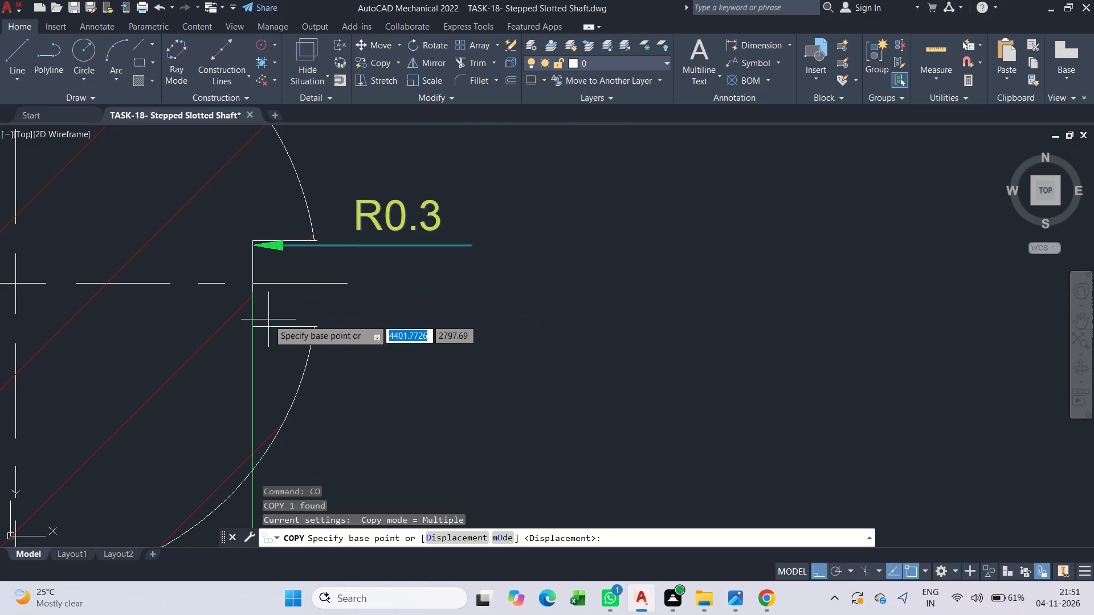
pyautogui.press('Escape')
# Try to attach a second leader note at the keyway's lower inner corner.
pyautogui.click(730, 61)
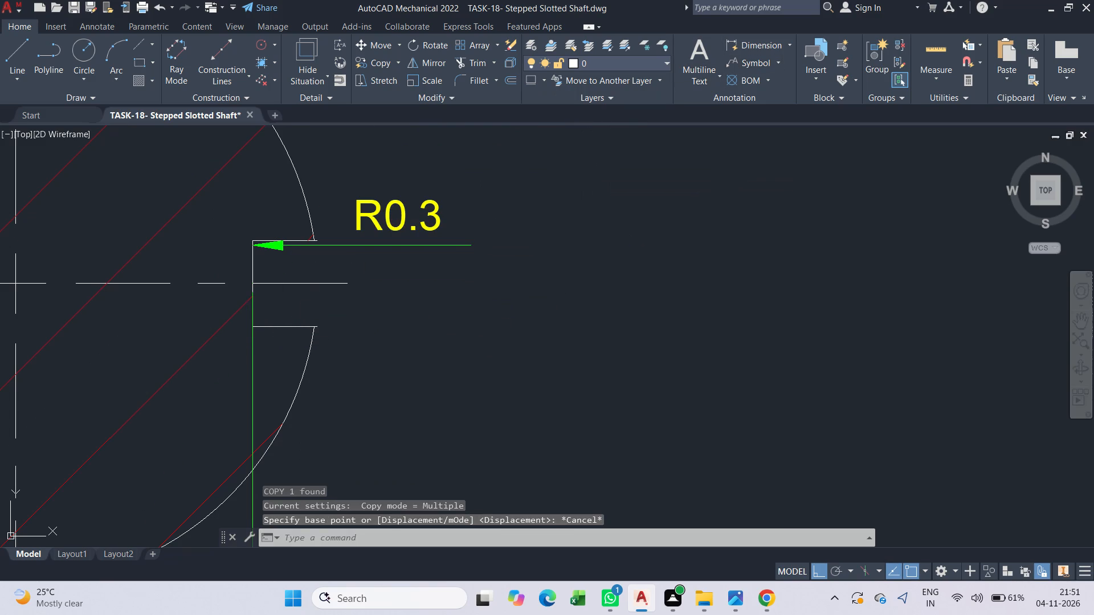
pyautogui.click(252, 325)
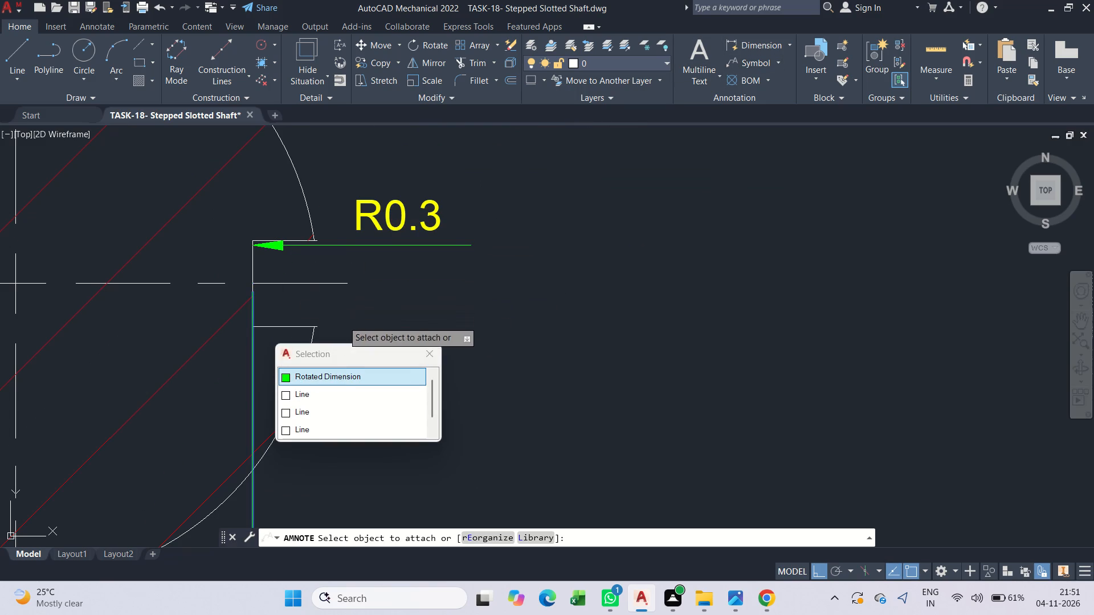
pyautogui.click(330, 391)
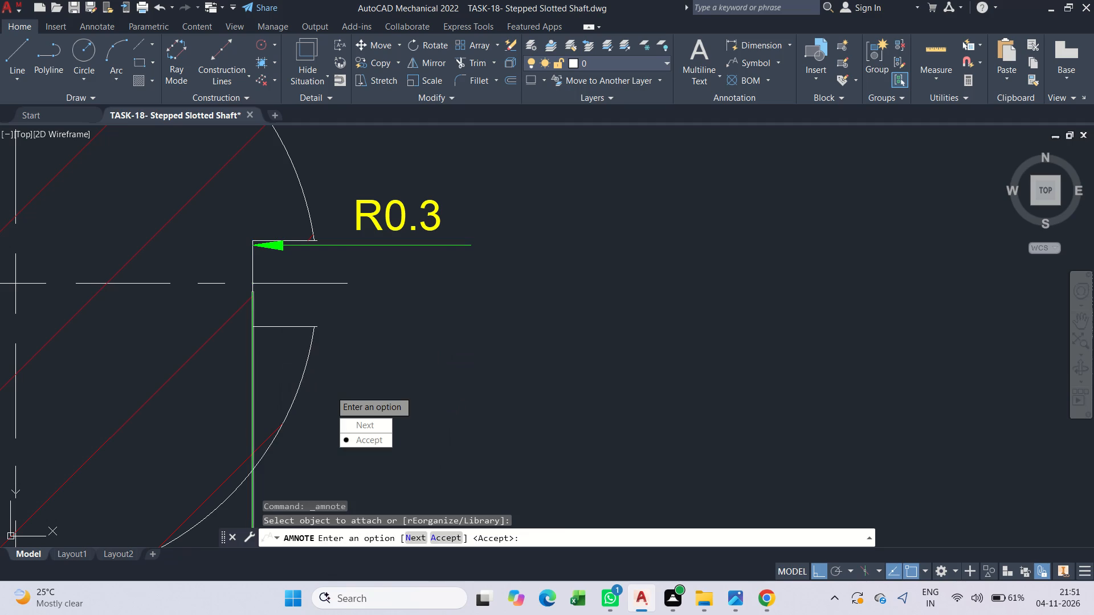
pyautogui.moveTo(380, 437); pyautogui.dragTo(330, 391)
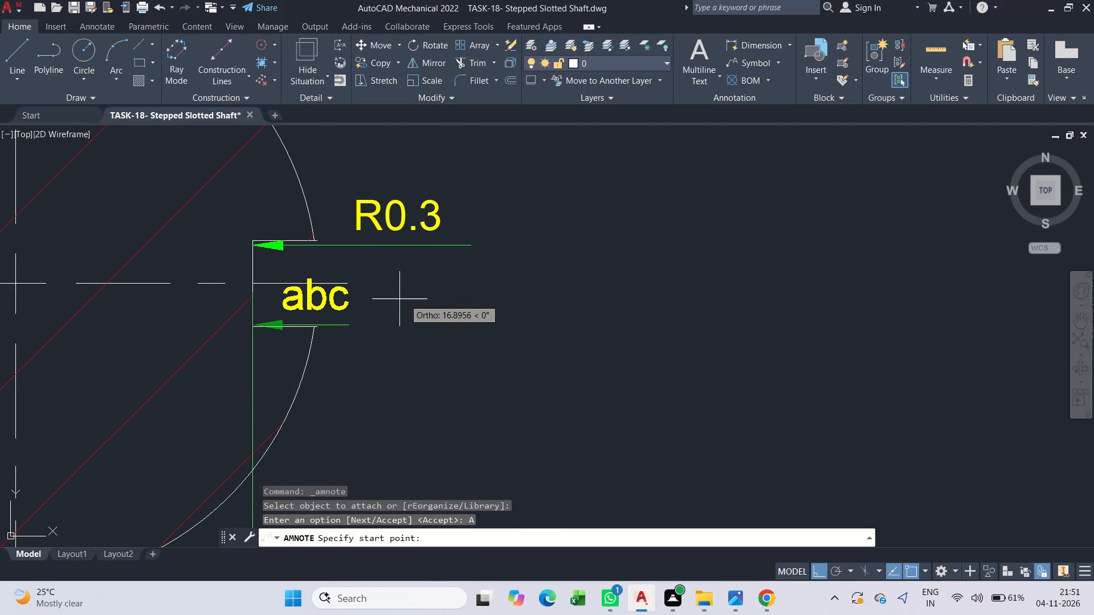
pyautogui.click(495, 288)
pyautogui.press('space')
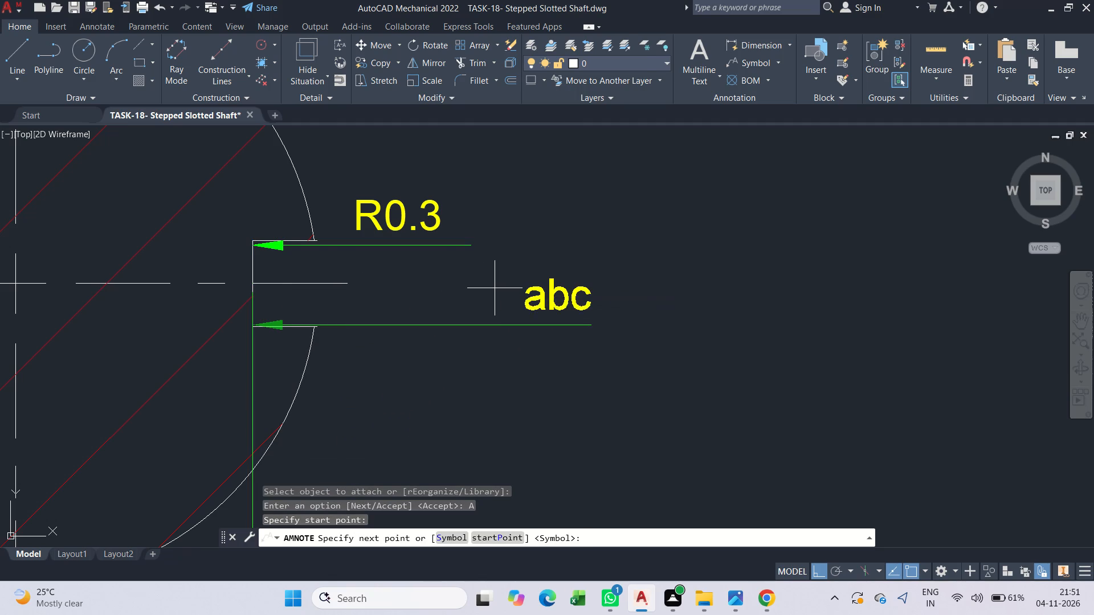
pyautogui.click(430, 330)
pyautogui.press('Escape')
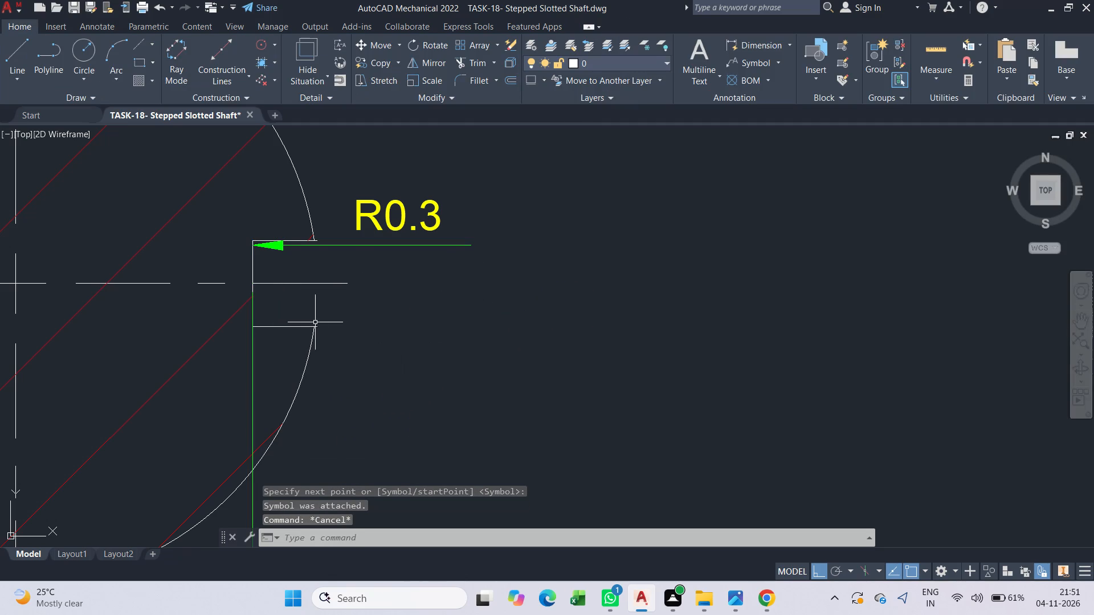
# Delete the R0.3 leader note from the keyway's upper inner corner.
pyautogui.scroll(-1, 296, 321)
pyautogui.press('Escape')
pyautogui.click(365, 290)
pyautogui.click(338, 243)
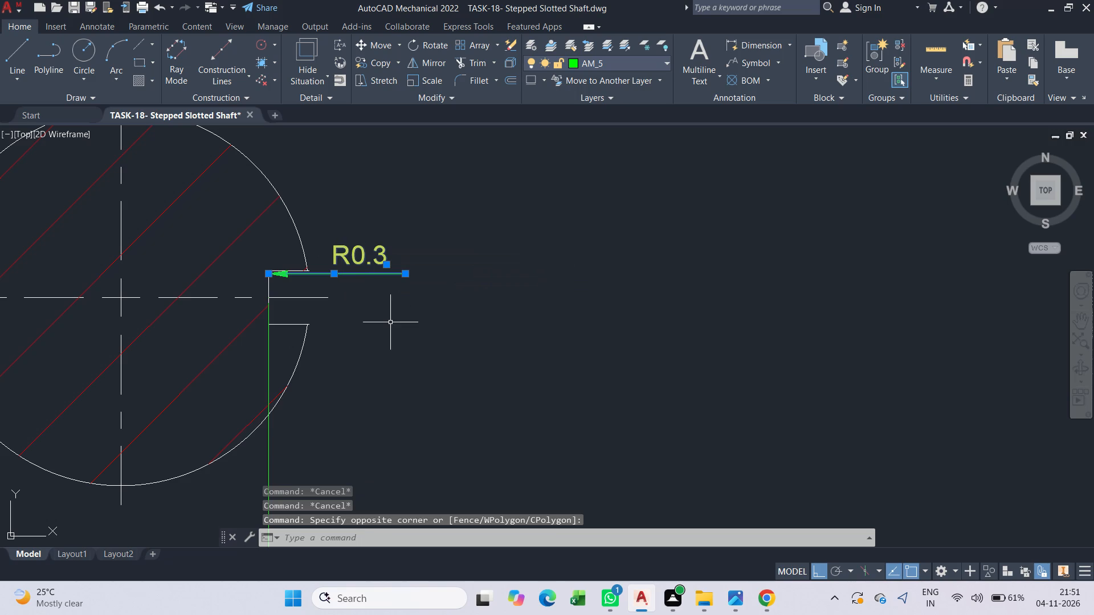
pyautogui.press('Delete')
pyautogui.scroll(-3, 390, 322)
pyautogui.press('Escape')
# Save the drawing.
pyautogui.hotkey('ctrl', 's')
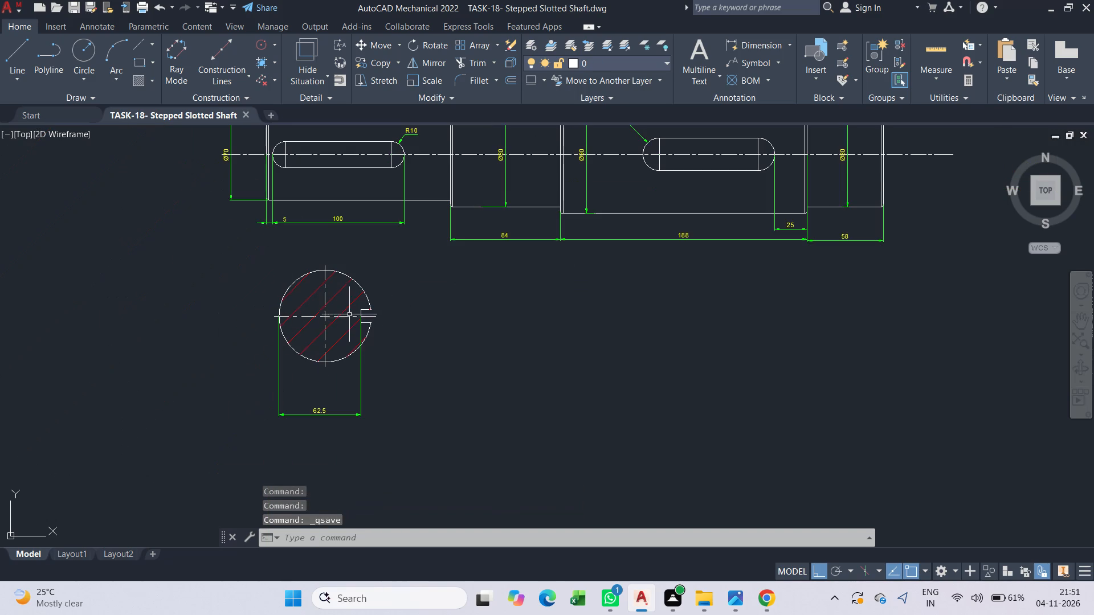
# Add a diameter dimension to the circular section's outer arc, with its leader text outside the circle's upper-left side.
pyautogui.scroll(1, 349, 314)
pyautogui.press('Escape')
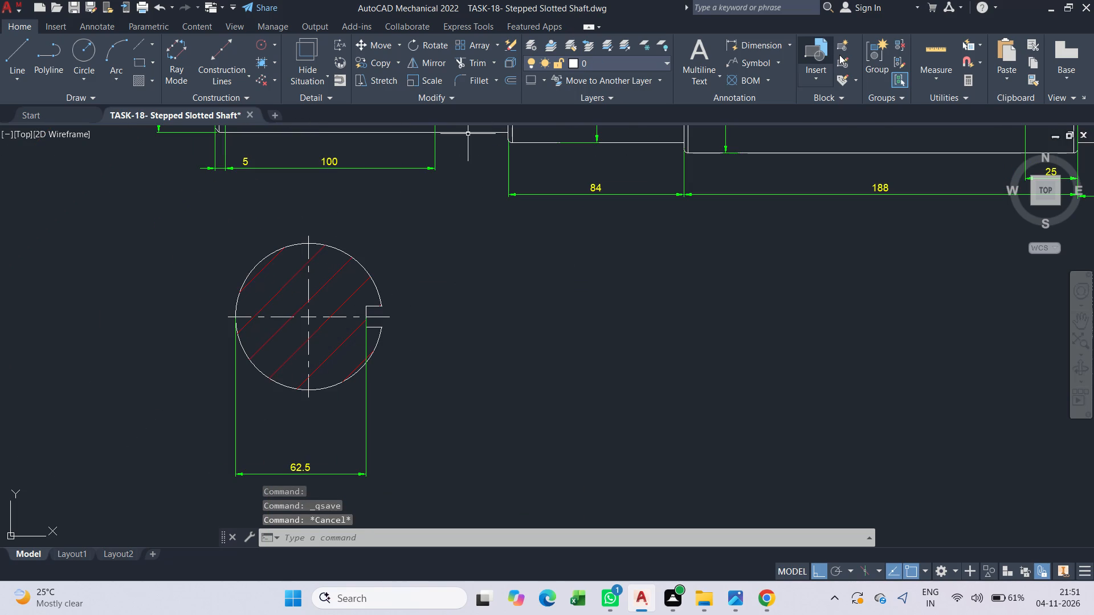
pyautogui.click(782, 48)
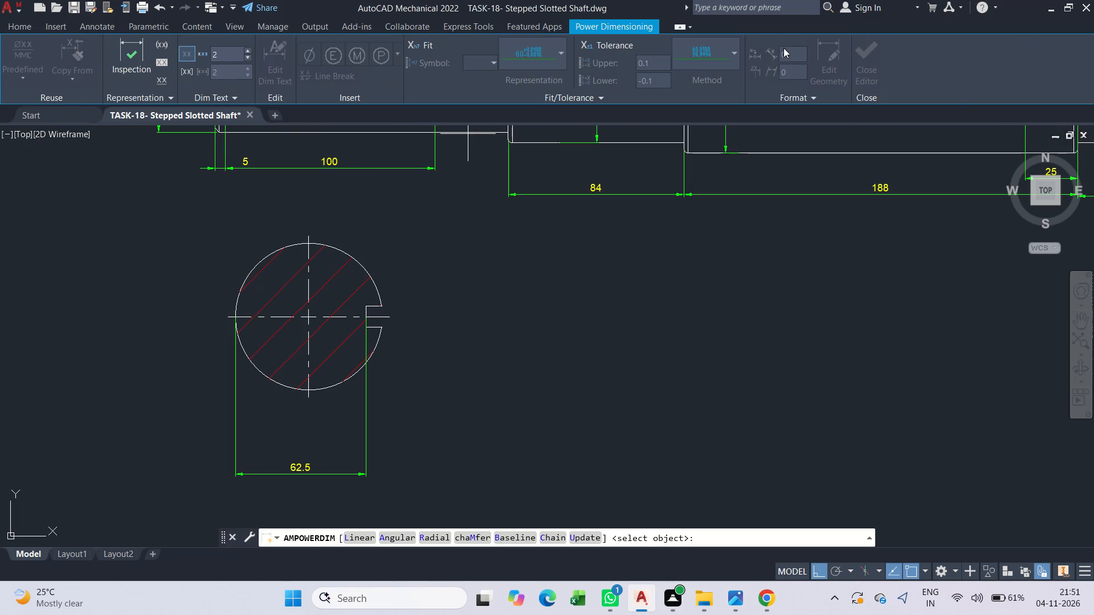
pyautogui.press('Escape')
pyautogui.click(790, 45)
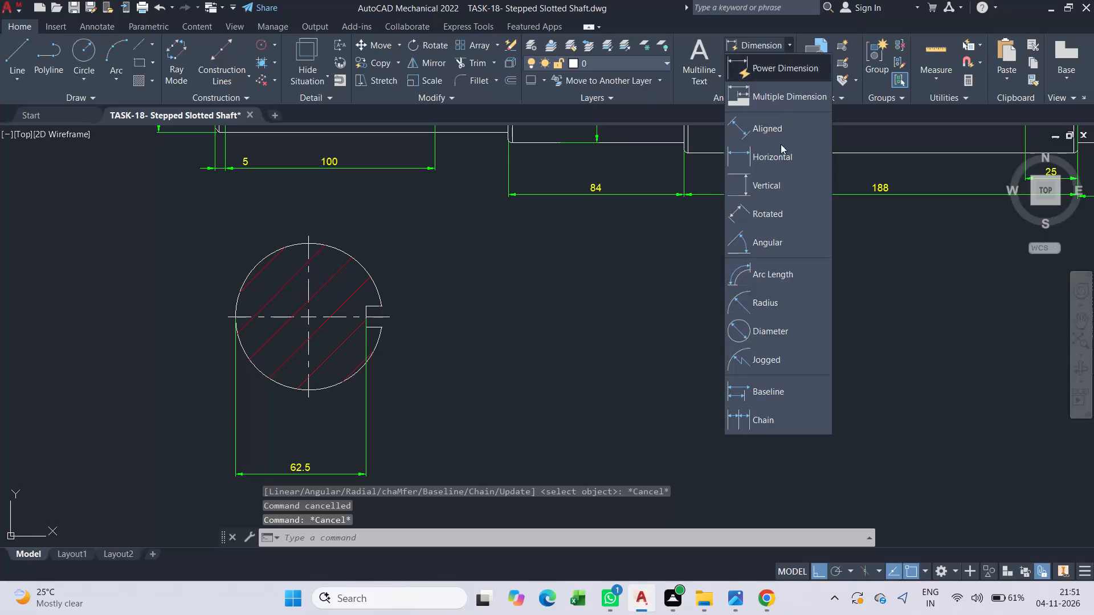
pyautogui.click(752, 329)
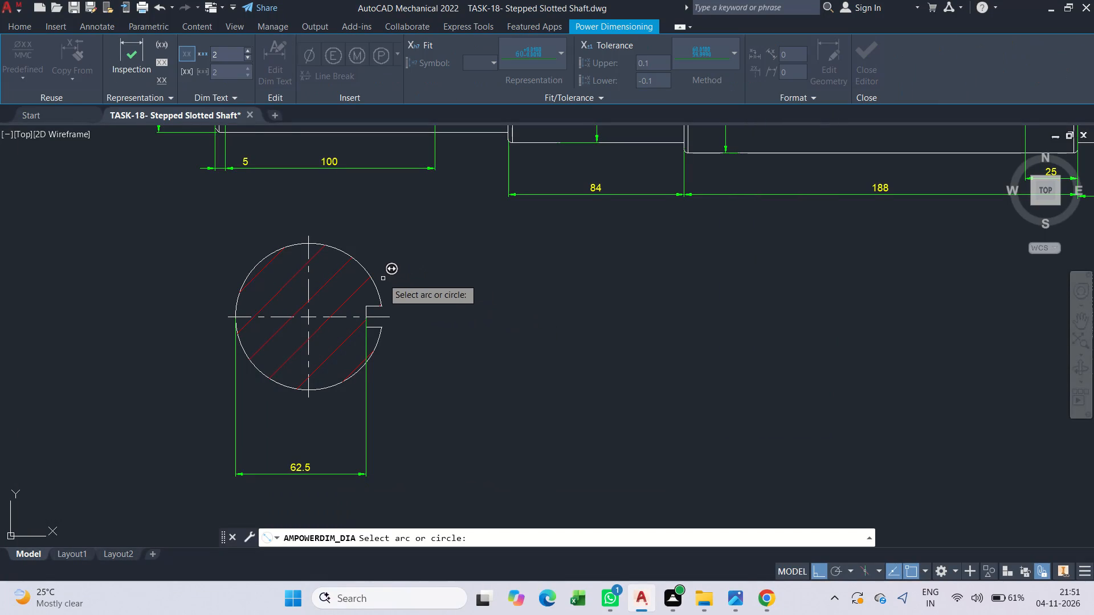
pyautogui.click(244, 282)
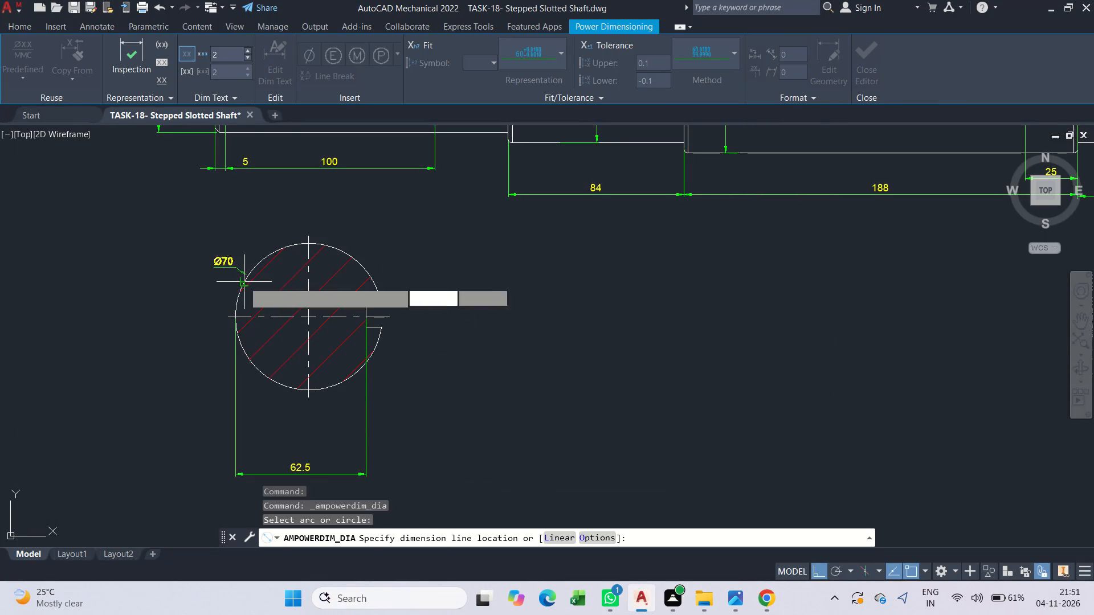
pyautogui.click(178, 281)
pyautogui.click(172, 323)
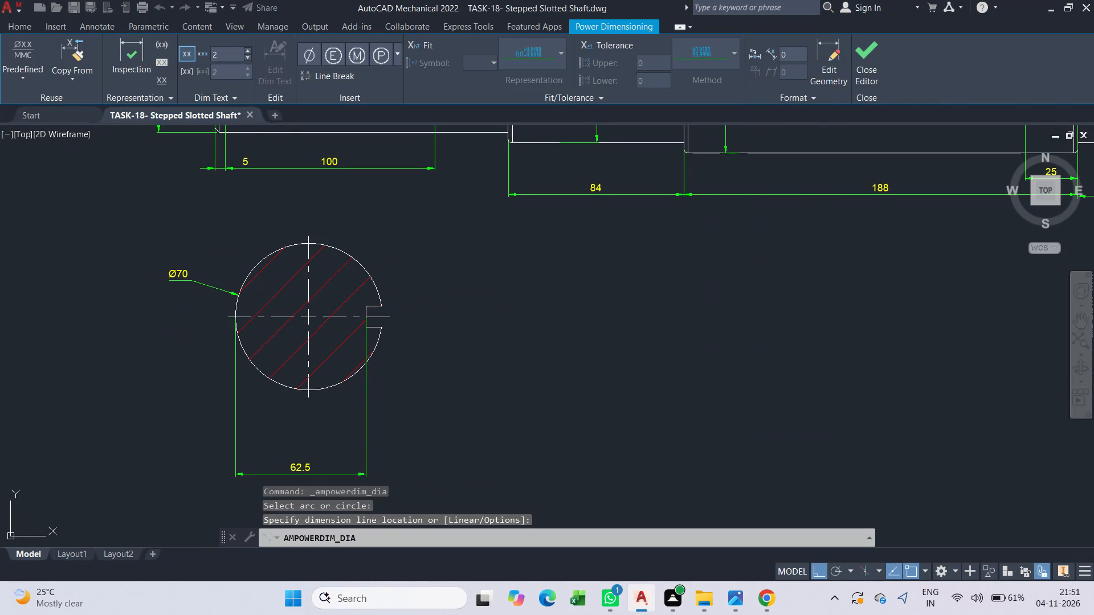
pyautogui.press('Escape')
# Move the 62.5 dimension line closer to the underside of the circular section.
pyautogui.middleClick(327, 310)
pyautogui.scroll(-2, 327, 310)
pyautogui.scroll(1, 333, 245)
pyautogui.moveTo(333, 245); pyautogui.dragTo(345, 276, button='middle')
pyautogui.press('Escape')
pyautogui.scroll(-1, 345, 276)
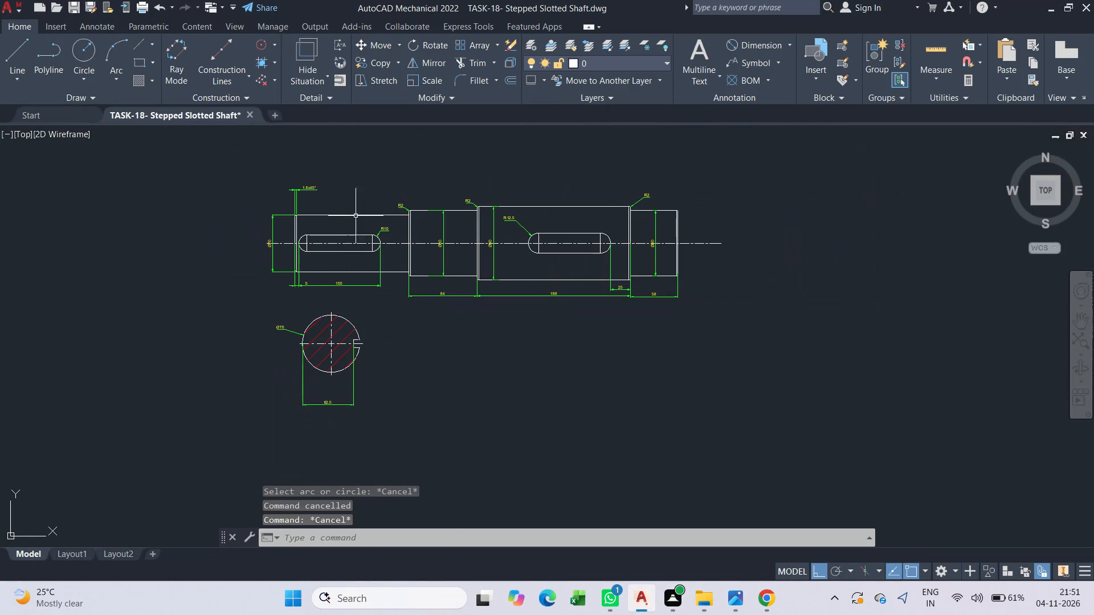
pyautogui.scroll(1, 329, 172)
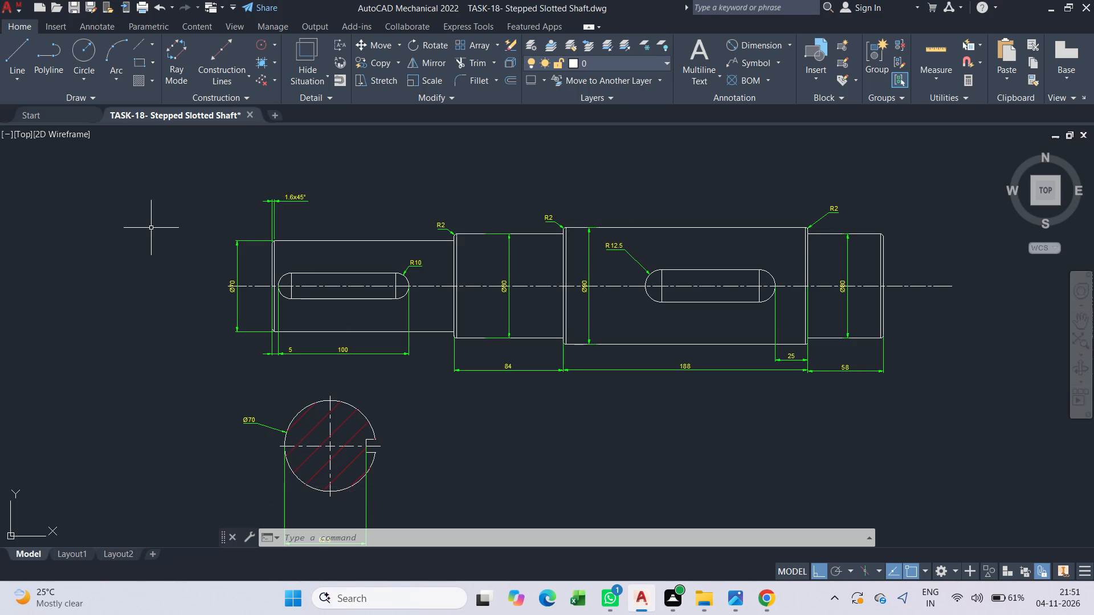
pyautogui.scroll(2, 341, 456)
pyautogui.moveTo(341, 441); pyautogui.dragTo(366, 329, button='middle')
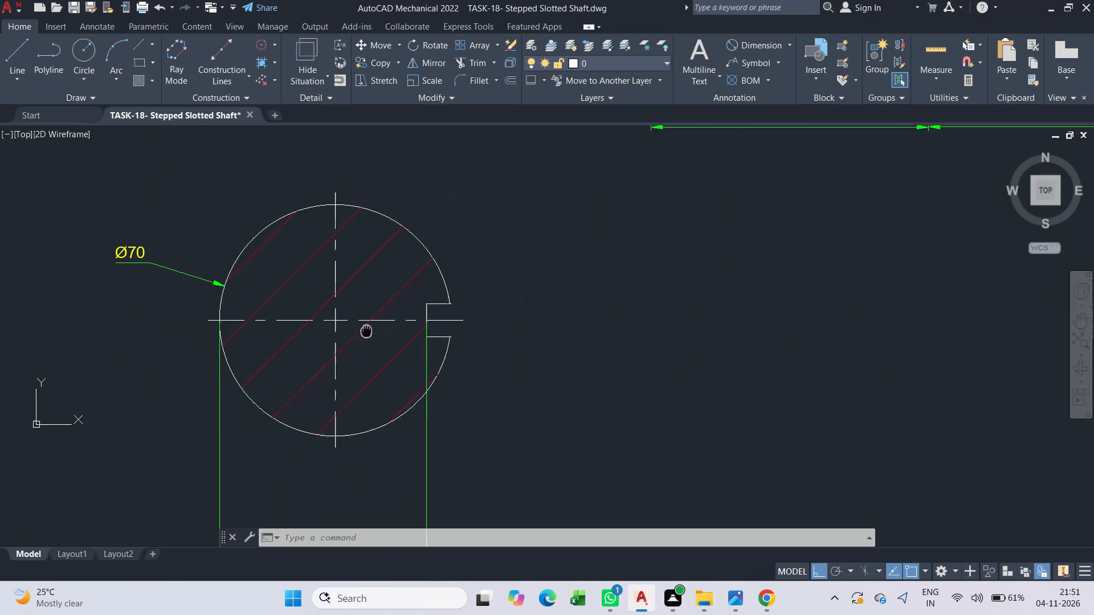
pyautogui.moveTo(366, 329); pyautogui.dragTo(366, 328, button='middle')
pyautogui.scroll(-2, 366, 328)
pyautogui.press('Escape')
pyautogui.scroll(2, 370, 452)
pyautogui.moveTo(344, 379); pyautogui.dragTo(339, 373)
pyautogui.click(332, 360)
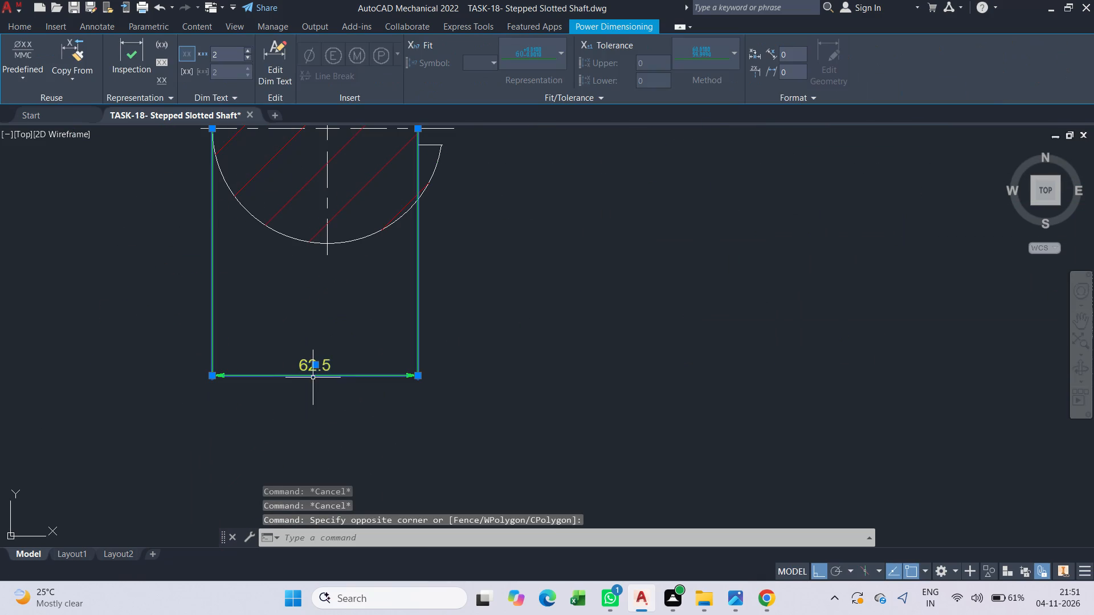
pyautogui.click(315, 363)
pyautogui.click(334, 288)
pyautogui.press('Escape')
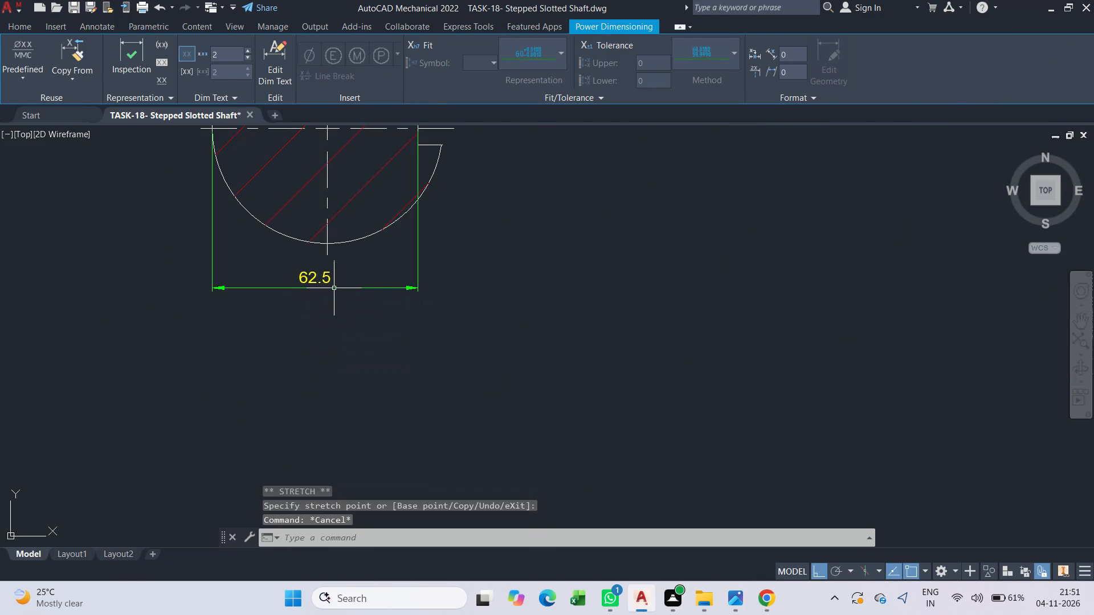
# Save the drawing.
pyautogui.hotkey('ctrl', 's')
pyautogui.press('Escape')
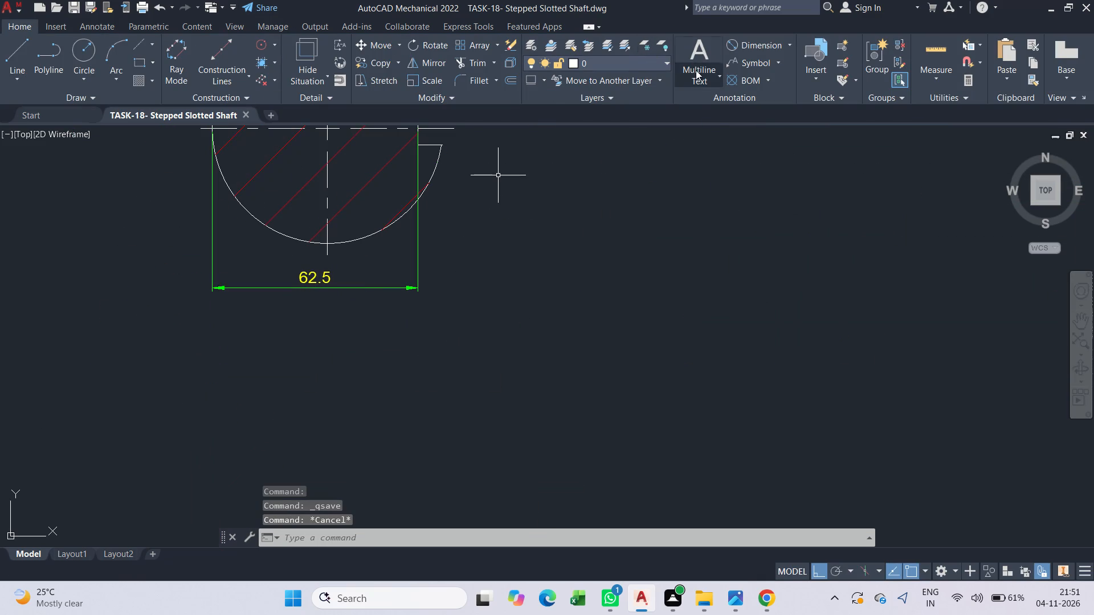
# Place a horizontal single-line text "A-A" about 26.7 high below the circular section.
pyautogui.click(703, 67)
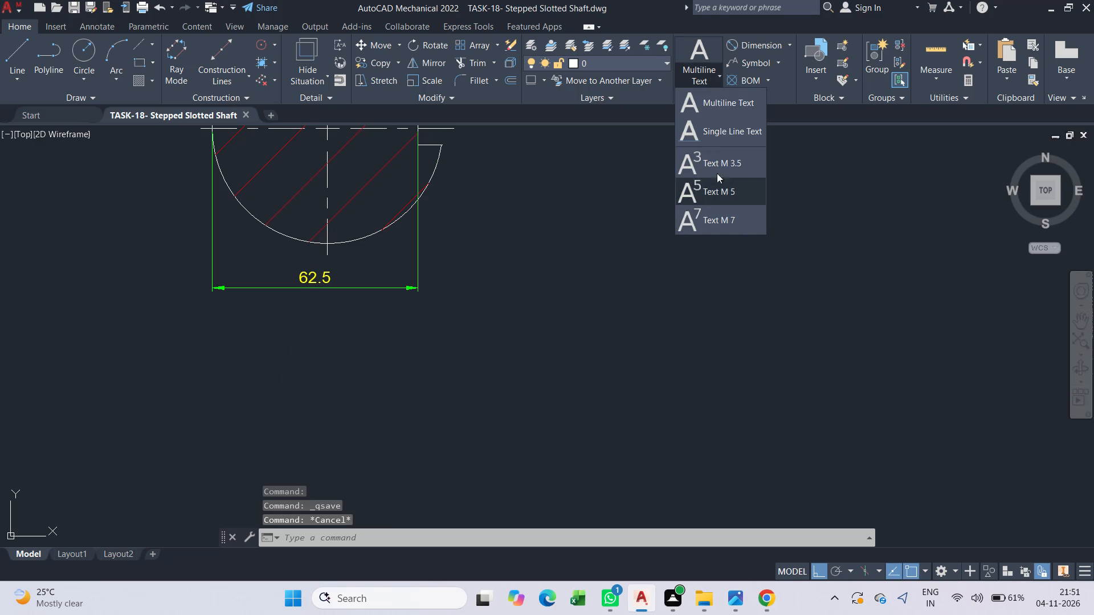
pyautogui.click(709, 139)
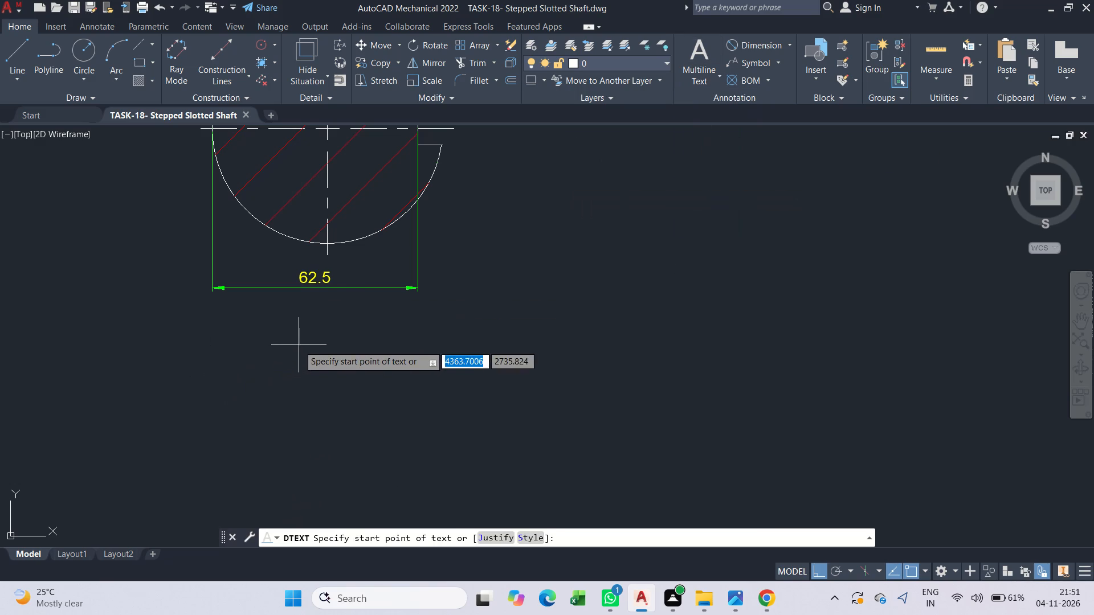
pyautogui.click(292, 341)
pyautogui.click(380, 342)
pyautogui.click(380, 342)
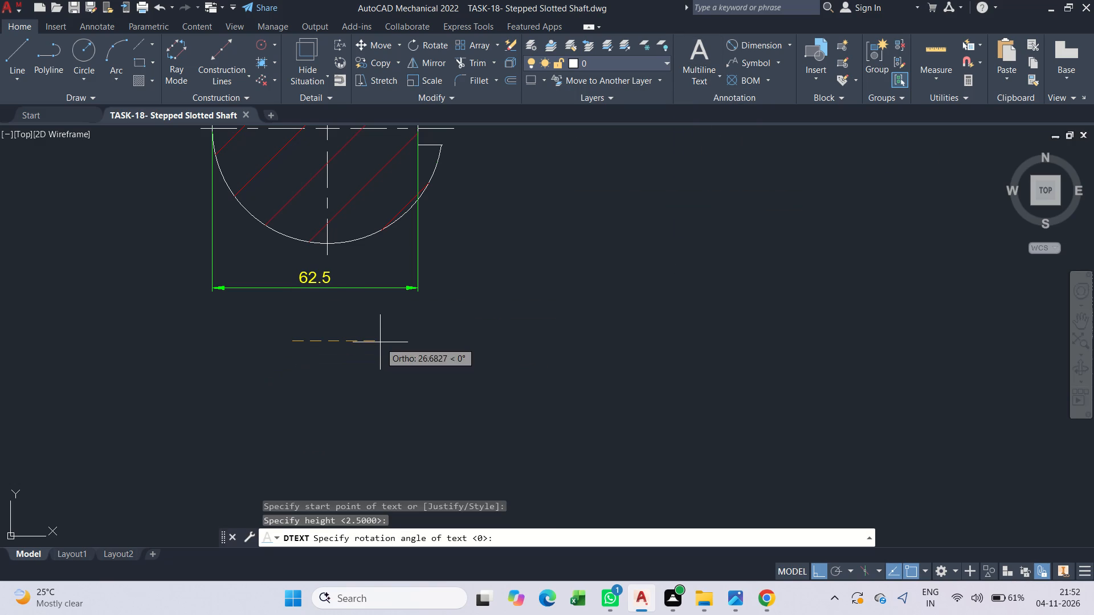
pyautogui.write('a-a')
pyautogui.press('BackSpace')
pyautogui.press('BackSpace')
pyautogui.press('BackSpace')
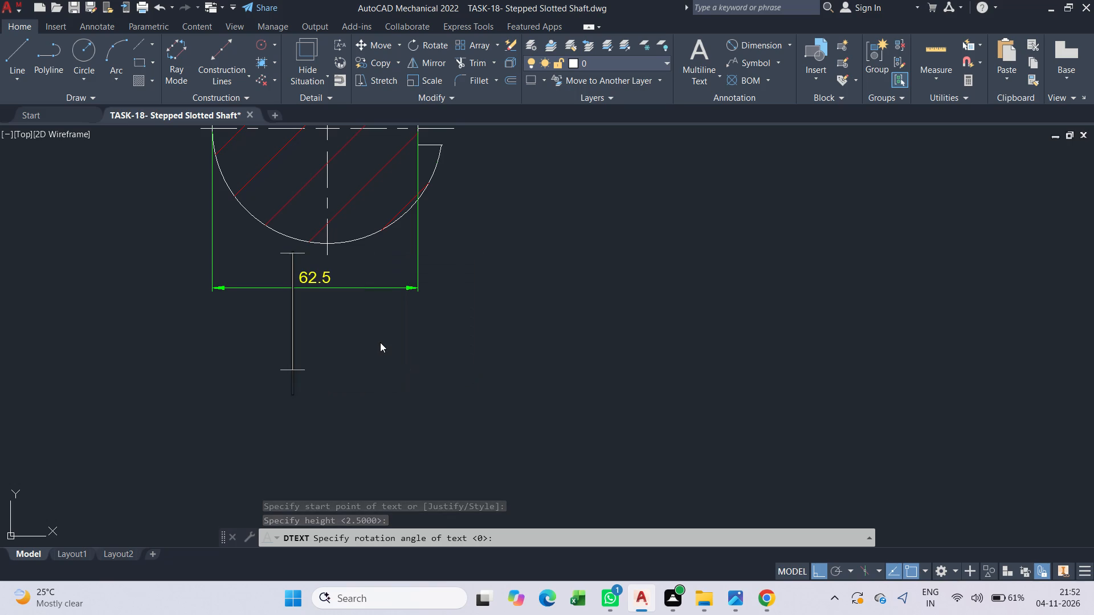
pyautogui.press('a')
pyautogui.write('-A')
pyautogui.click(421, 410)
pyautogui.press('Escape')
# Turn Ortho off and move the "A-A" text down and left so it clears the 62.5 dimension.
pyautogui.click(487, 341)
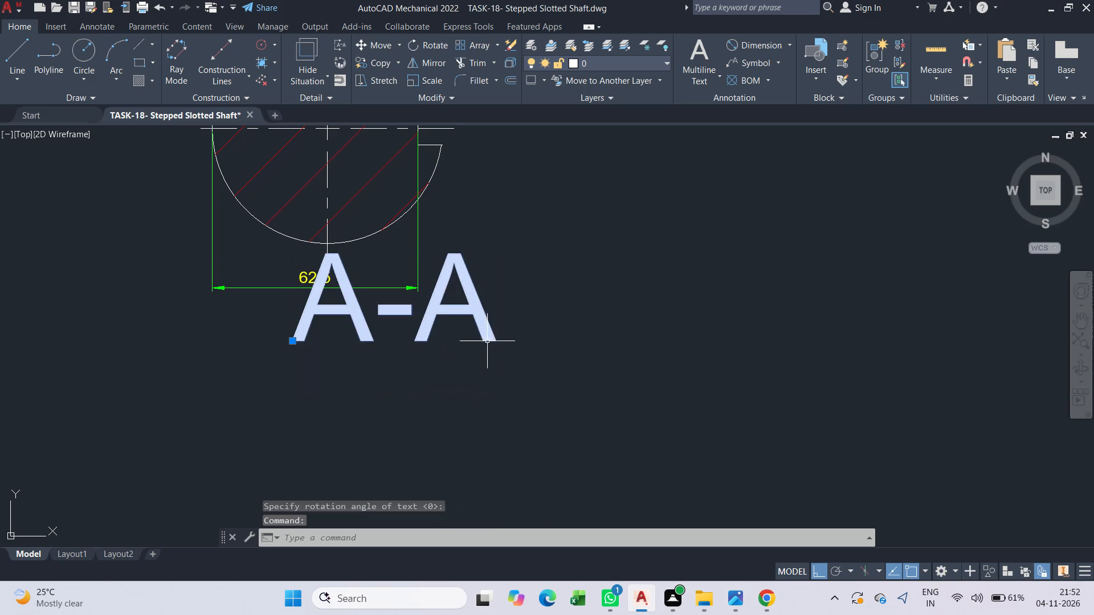
pyautogui.moveTo(446, 299); pyautogui.dragTo(446, 308)
pyautogui.press('Escape')
pyautogui.press('Escape')
pyautogui.moveTo(558, 397); pyautogui.dragTo(524, 355)
pyautogui.click(448, 284)
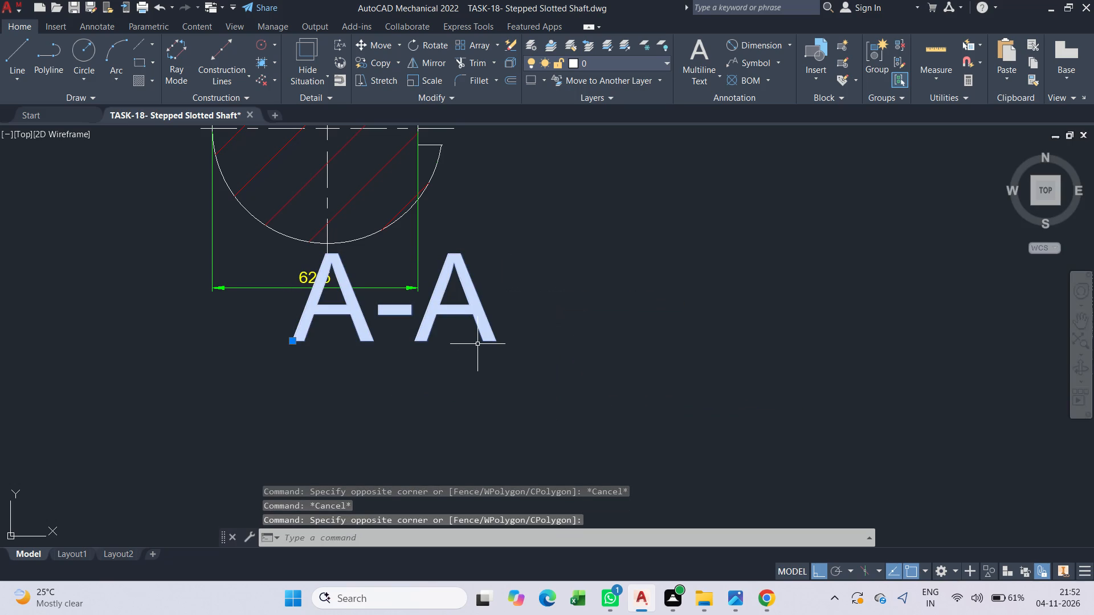
pyautogui.write('M')
pyautogui.press('space')
pyautogui.moveTo(477, 344); pyautogui.dragTo(467, 381)
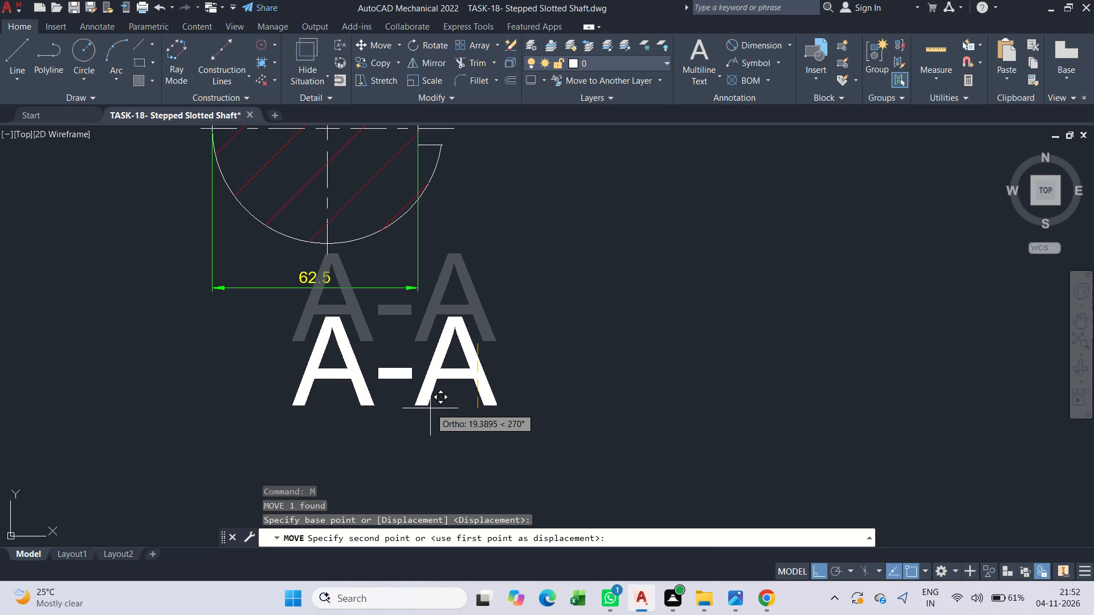
pyautogui.press('F8')
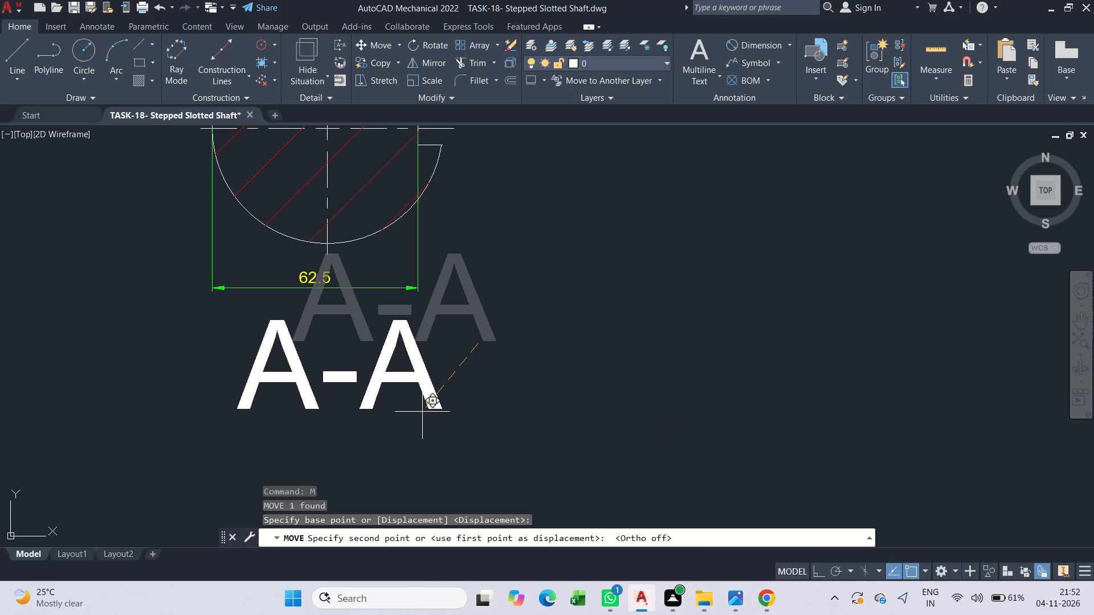
pyautogui.click(422, 412)
pyautogui.press('Escape')
# Set the "A-A" text height to 15.
pyautogui.moveTo(471, 429); pyautogui.dragTo(438, 401)
pyautogui.click(397, 379)
pyautogui.rightClick(464, 347)
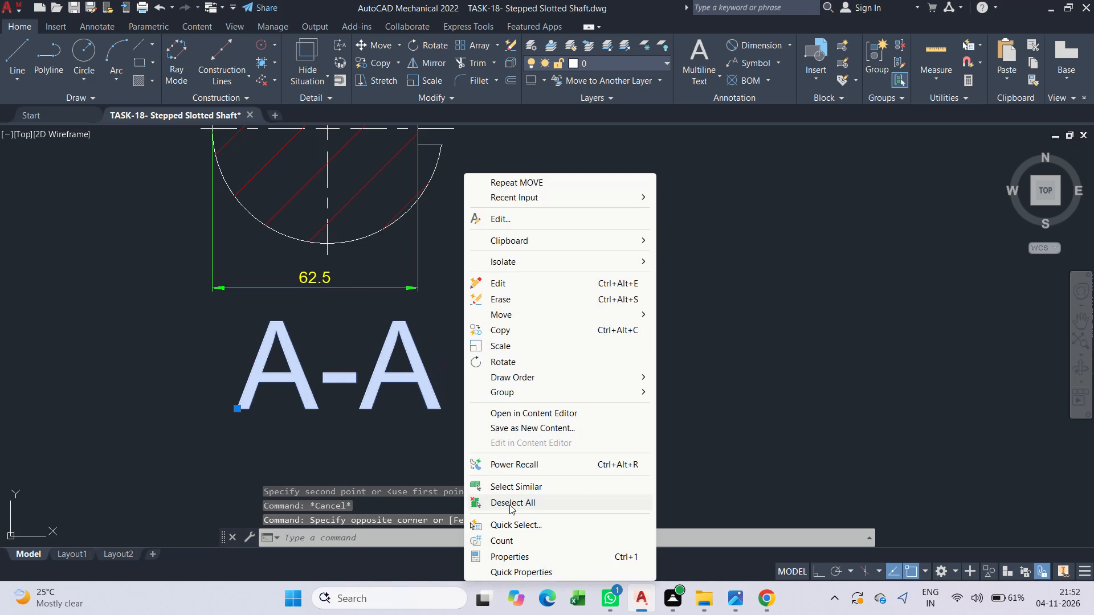
pyautogui.click(513, 557)
pyautogui.scroll(-1, 143, 179)
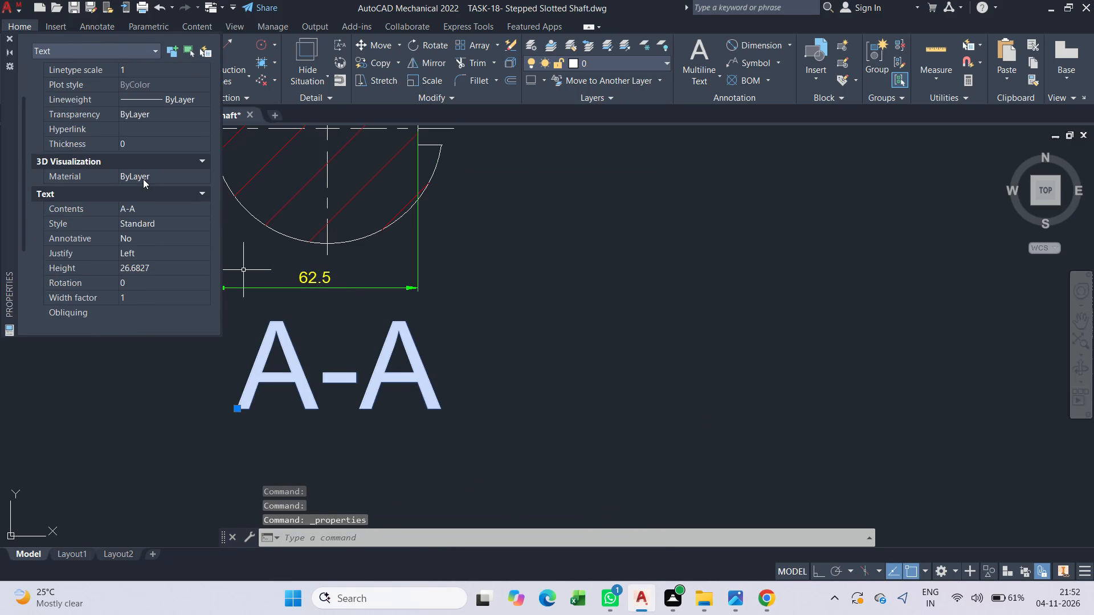
pyautogui.click(157, 272)
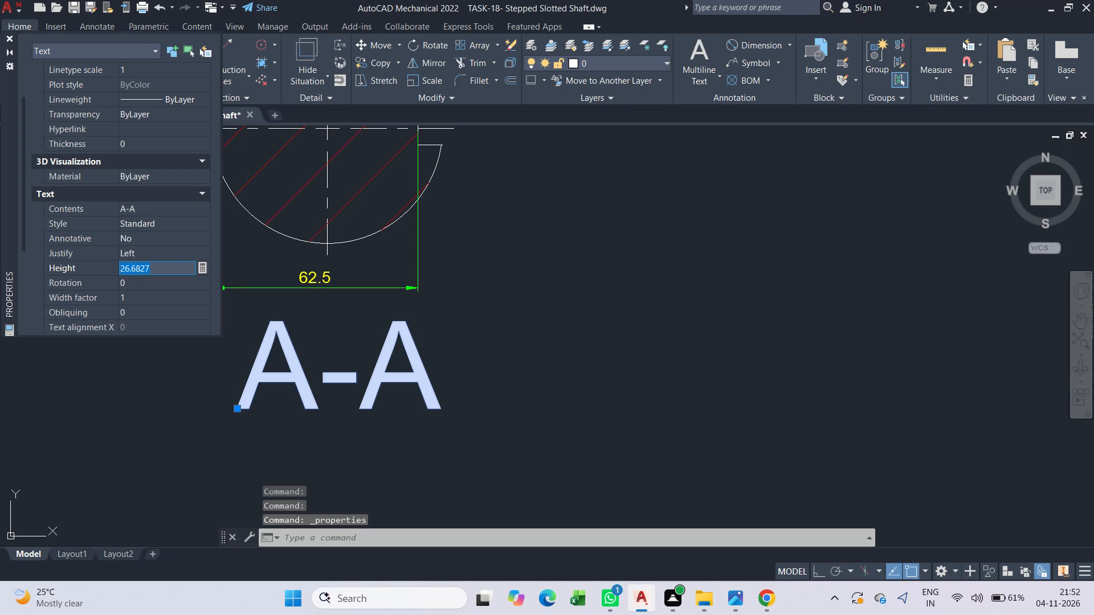
pyautogui.write('15')
pyautogui.press('Return')
pyautogui.press('Escape')
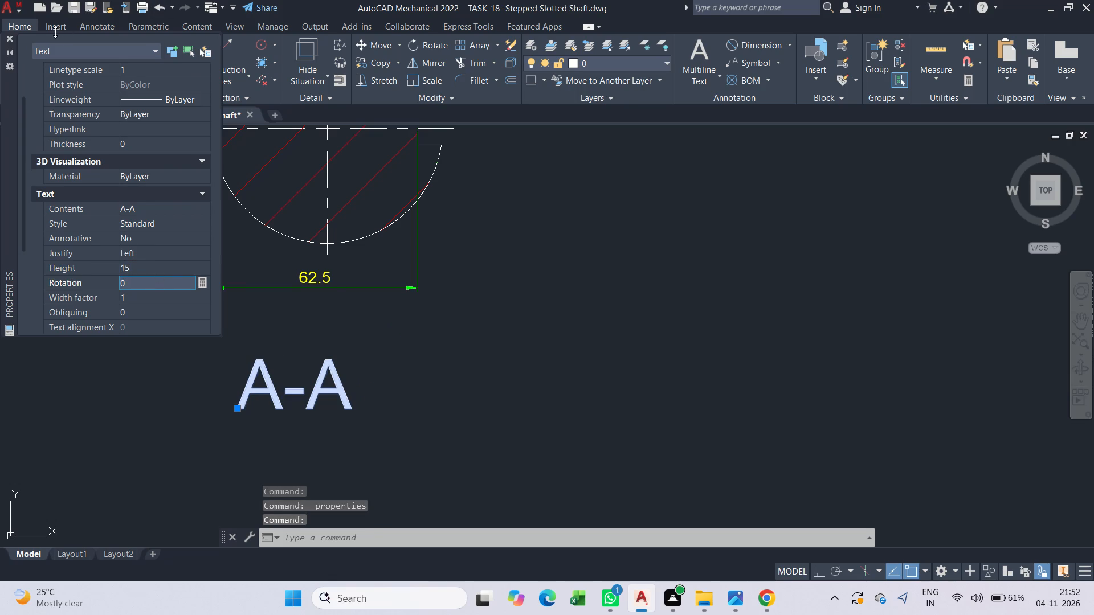
pyautogui.click(8, 36)
pyautogui.press('Escape')
# Move the "A-A" text up and right so it sits centred just under the 62.5 dimension.
pyautogui.moveTo(386, 388); pyautogui.dragTo(337, 364)
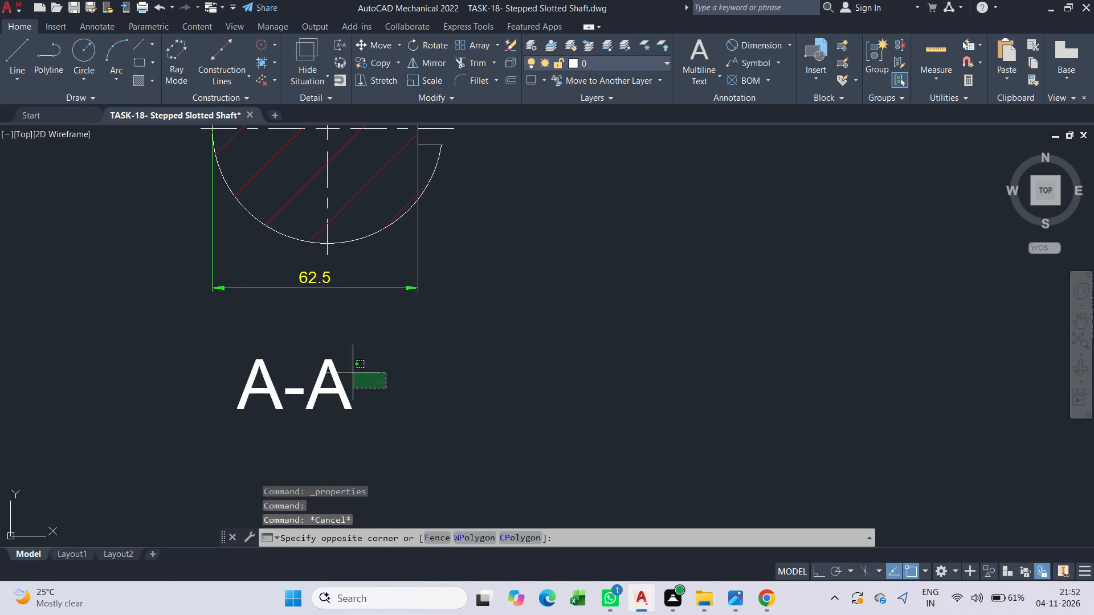
pyautogui.moveTo(312, 351); pyautogui.dragTo(340, 383)
pyautogui.write('M')
pyautogui.press('space')
pyautogui.moveTo(408, 409); pyautogui.dragTo(415, 403)
pyautogui.click(434, 368)
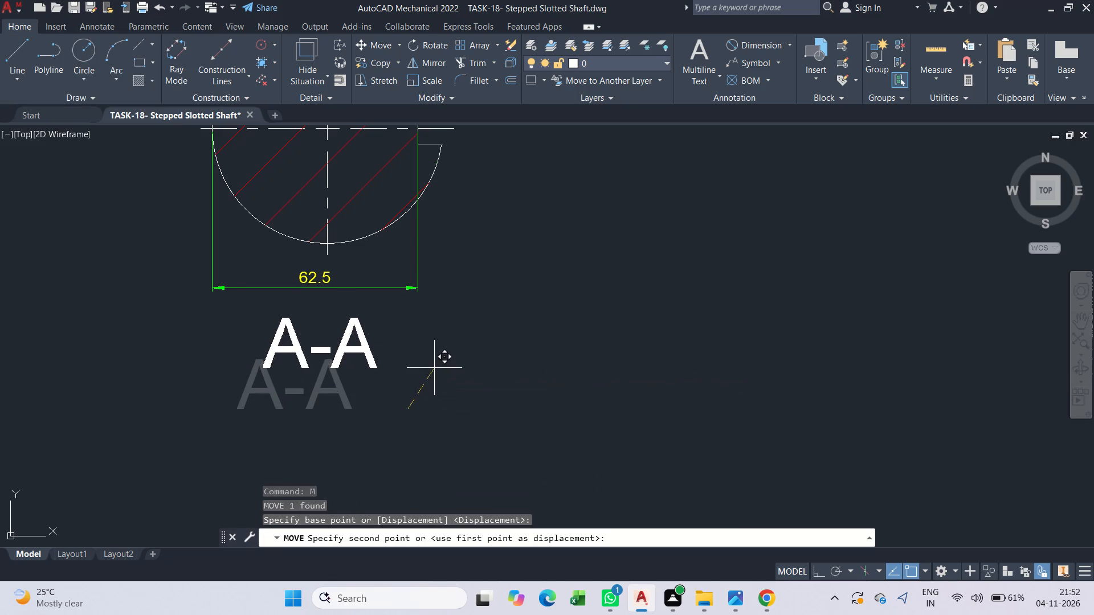
pyautogui.scroll(-2, 416, 338)
pyautogui.press('Escape')
# Save the drawing.
pyautogui.hotkey('ctrl', 's')
# Move the whole circular section with its dimensions, hatch and "A-A" label further down, away from the main shaft view.
pyautogui.moveTo(490, 280); pyautogui.dragTo(443, 317, button='middle')
pyautogui.press('Escape')
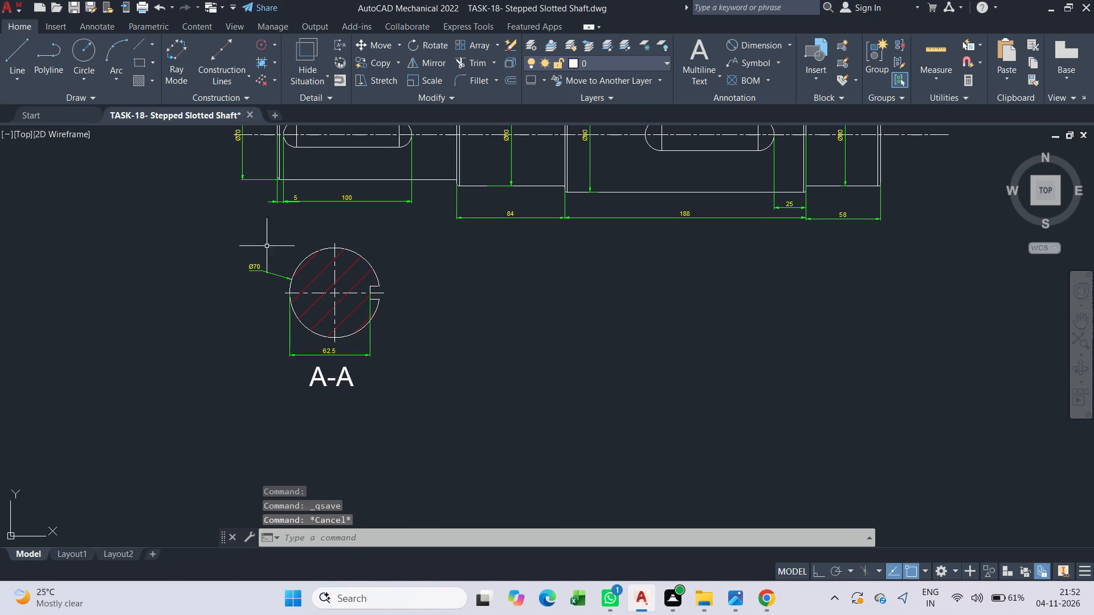
pyautogui.moveTo(191, 215); pyautogui.dragTo(323, 342)
pyautogui.click(404, 423)
pyautogui.write('M')
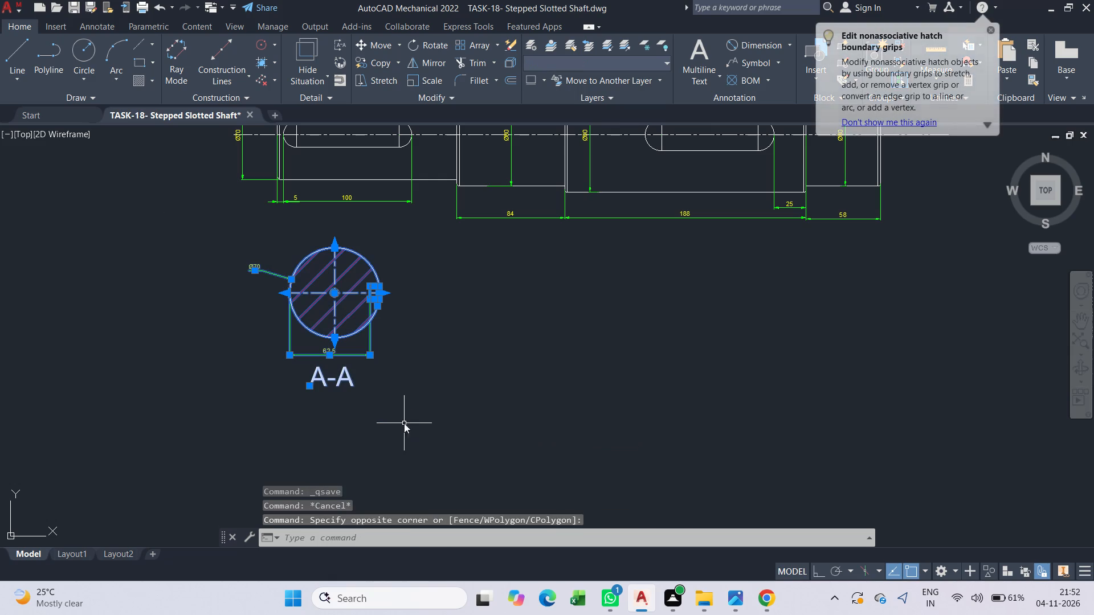
pyautogui.press('space')
pyautogui.moveTo(404, 423); pyautogui.dragTo(408, 491)
pyautogui.click(408, 498)
pyautogui.press('Escape')
pyautogui.scroll(-3, 458, 399)
pyautogui.press('Escape')
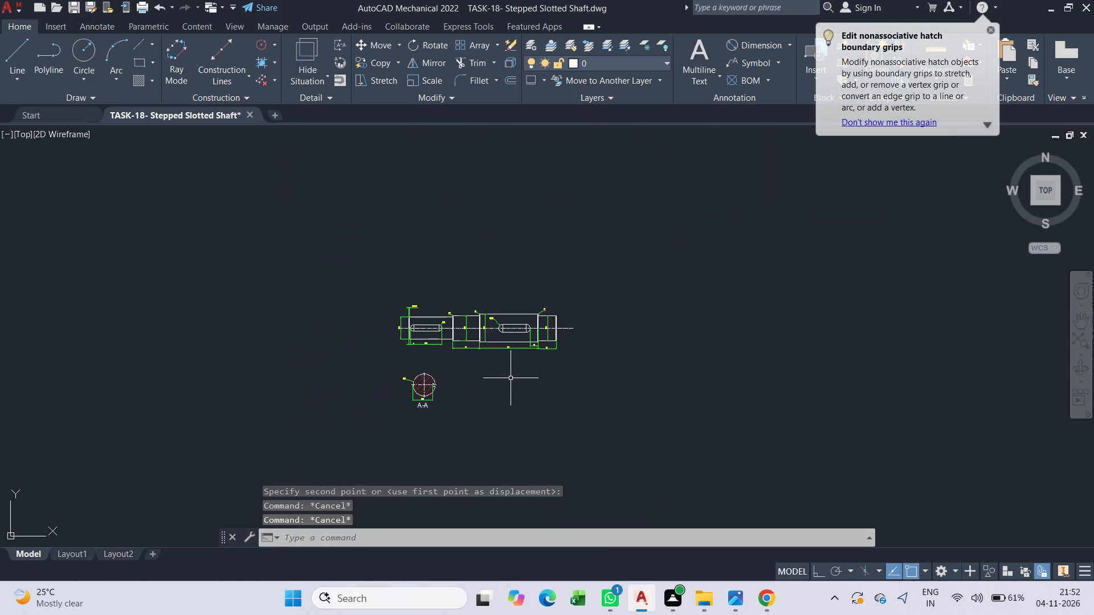
# Save the drawing with the repositioned section A-A.
pyautogui.hotkey('ctrl', 's')
pyautogui.hotkey('ctrl', 's')
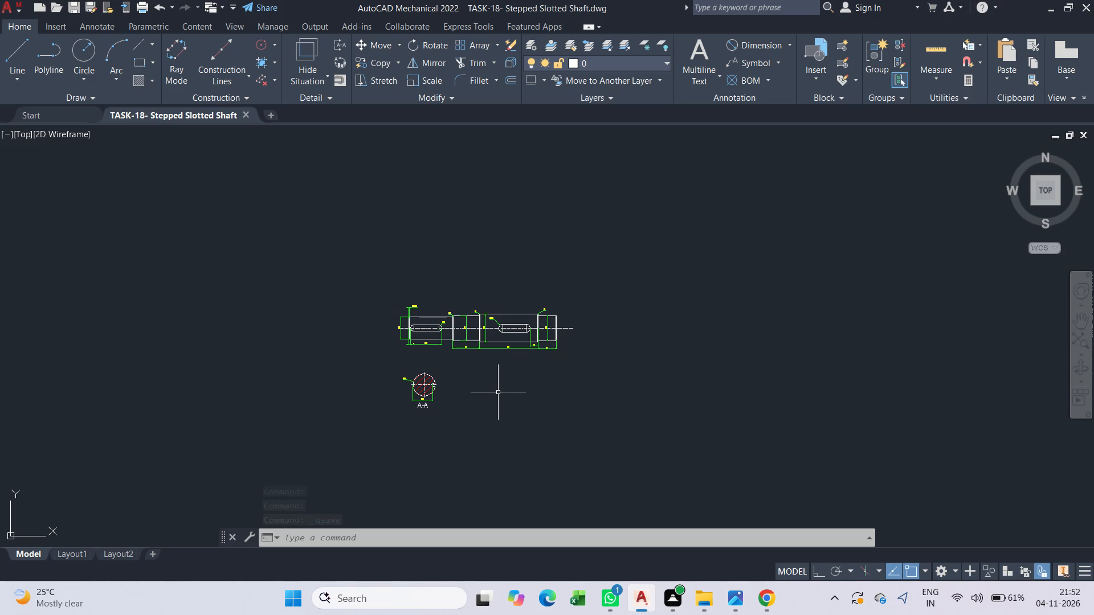
pyautogui.scroll(2, 461, 387)
pyautogui.moveTo(397, 409); pyautogui.dragTo(466, 395, button='middle')
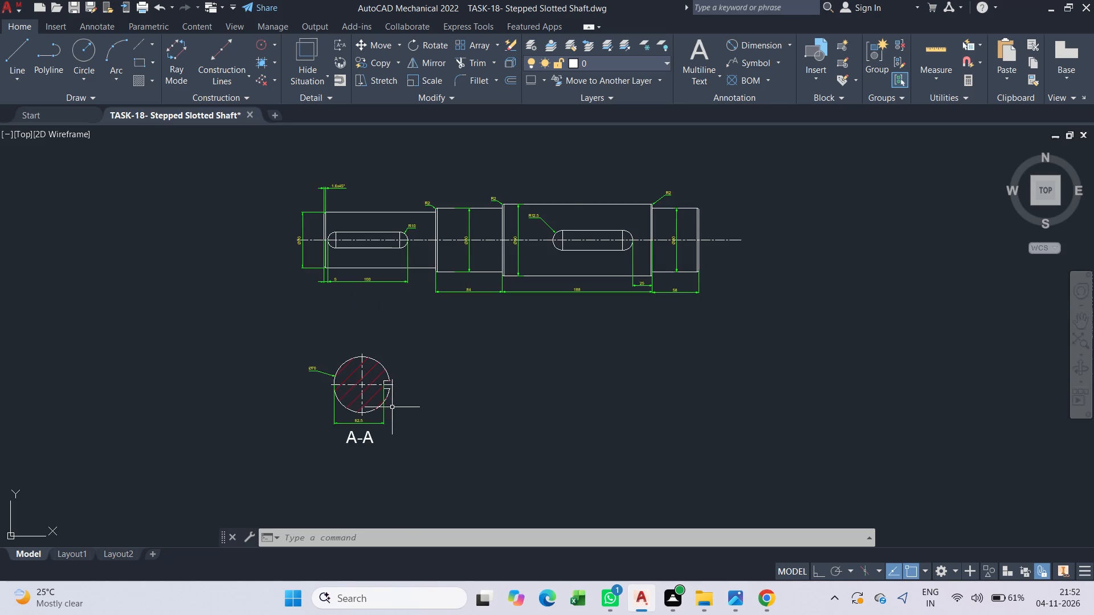
pyautogui.moveTo(466, 395); pyautogui.dragTo(485, 388, button='middle')
pyautogui.scroll(2, 485, 388)
pyautogui.press('Escape')
pyautogui.hotkey('ctrl', 's')
pyautogui.hotkey('ctrl', 's')
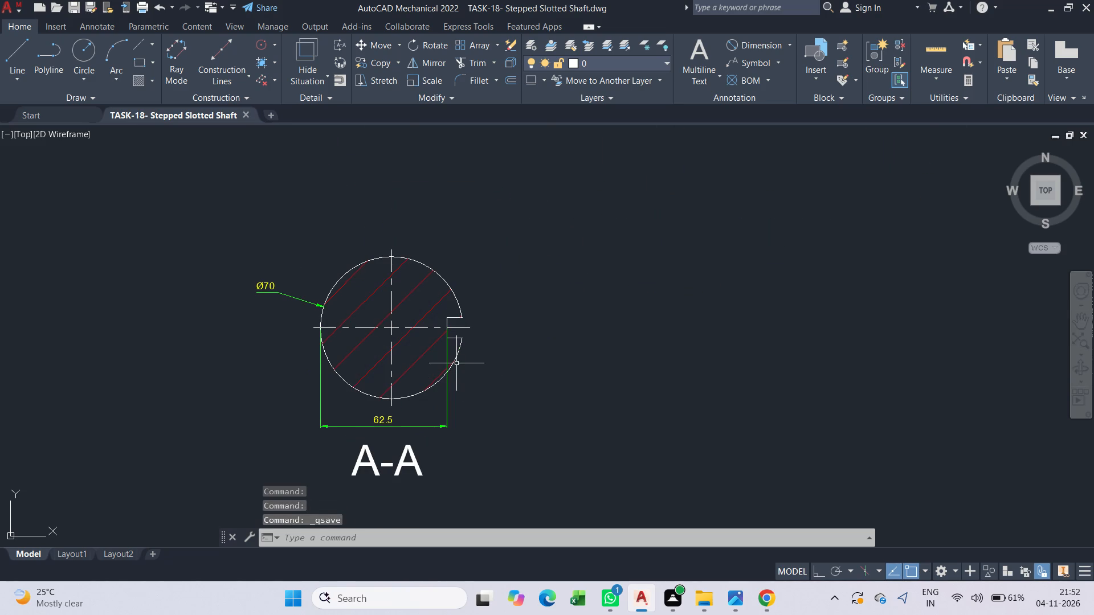
# Draw a circle of diameter 70 to the right of section A-A, roughly level with it.
pyautogui.moveTo(540, 355); pyautogui.dragTo(470, 355, button='middle')
pyautogui.press('Escape')
pyautogui.press('c')
pyautogui.press('space')
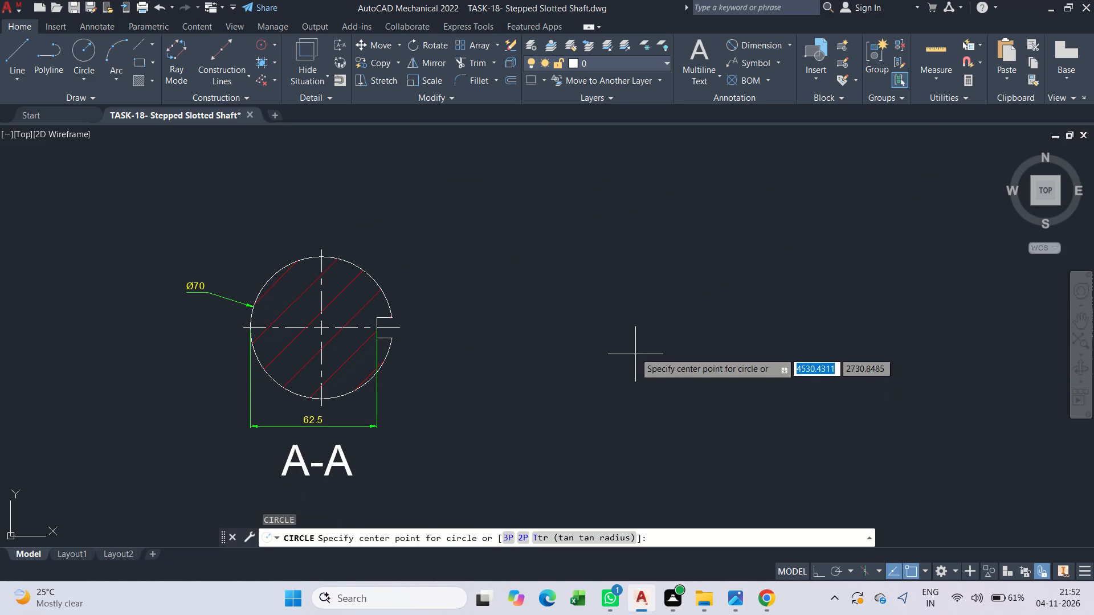
pyautogui.moveTo(657, 321); pyautogui.dragTo(679, 349)
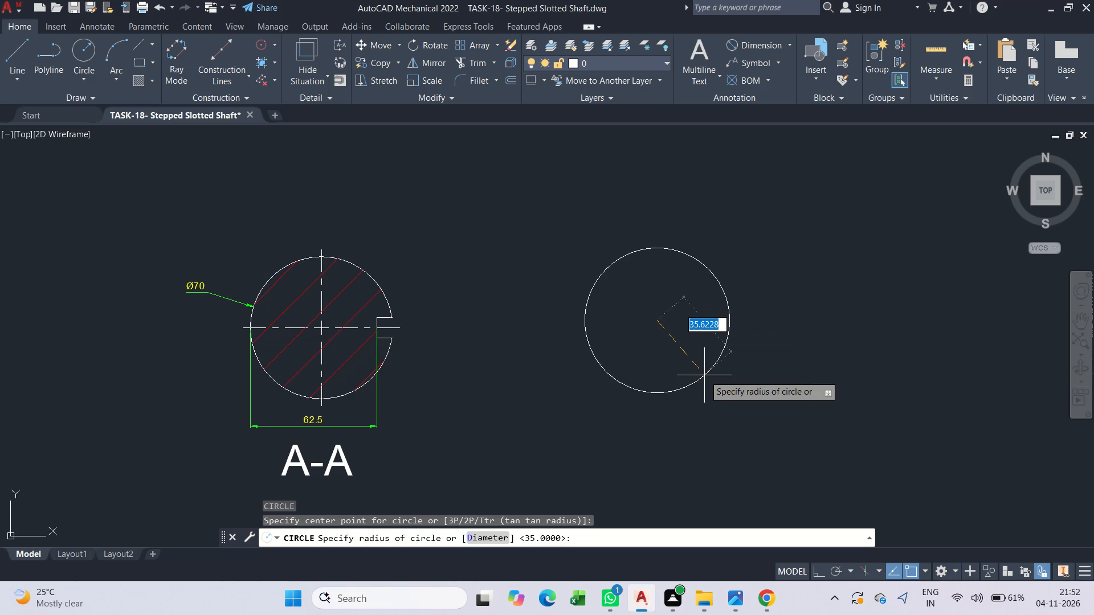
pyautogui.write('D')
pyautogui.press('space')
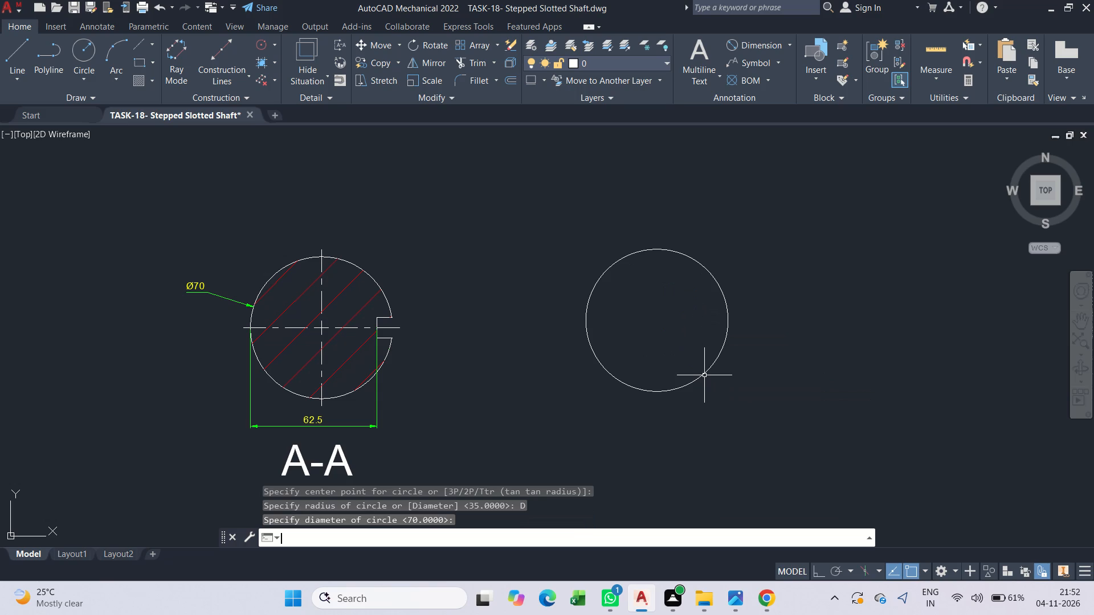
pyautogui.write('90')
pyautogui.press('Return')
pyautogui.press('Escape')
# Draw a horizontal and a vertical line through the centre of the new circle, each spanning from quadrant to quadrant.
pyautogui.scroll(1, 625, 220)
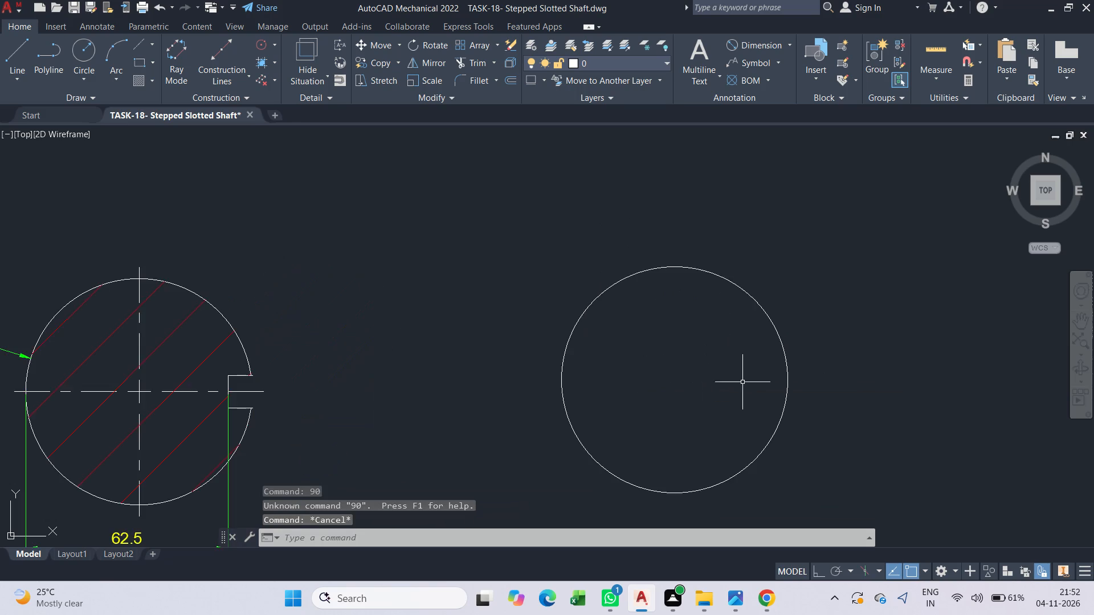
pyautogui.moveTo(750, 398); pyautogui.dragTo(592, 312, button='middle')
pyautogui.scroll(-1, 567, 319)
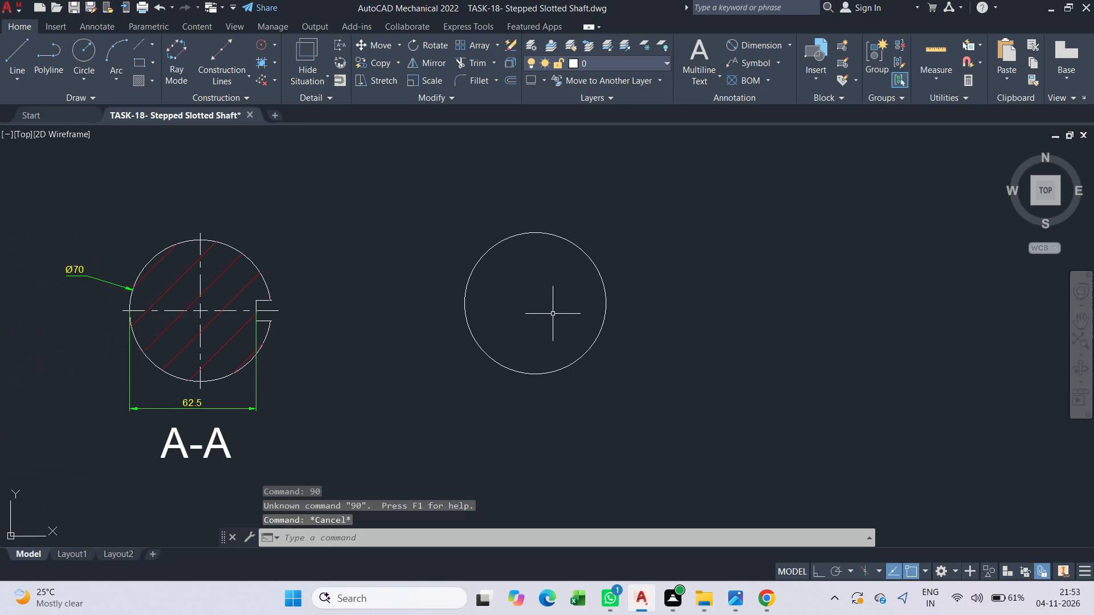
pyautogui.write('L')
pyautogui.press('space')
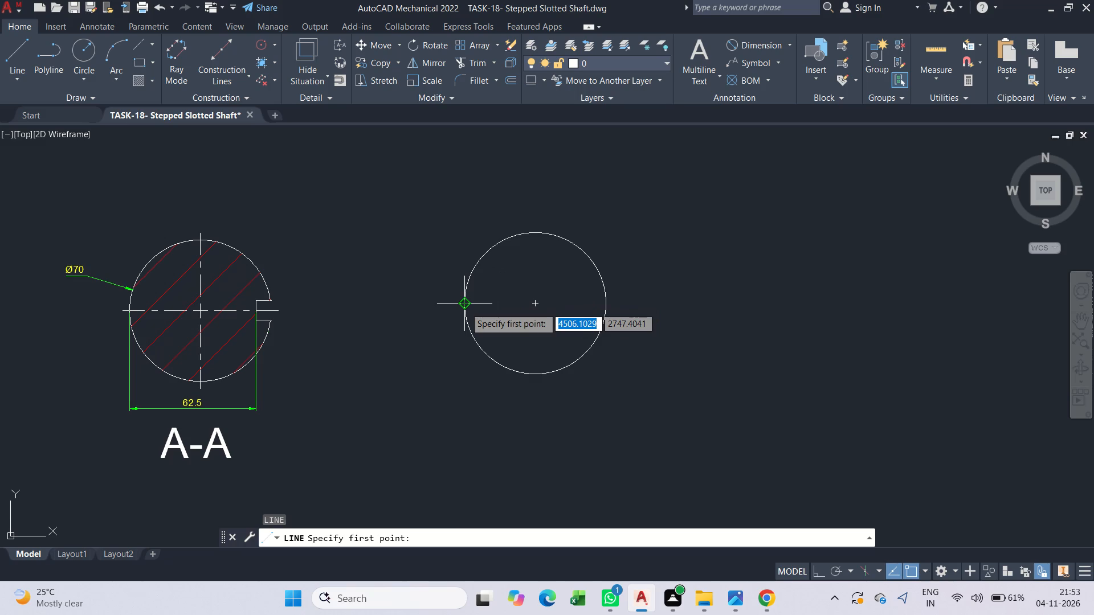
pyautogui.click(465, 307)
pyautogui.click(613, 304)
pyautogui.press('Escape')
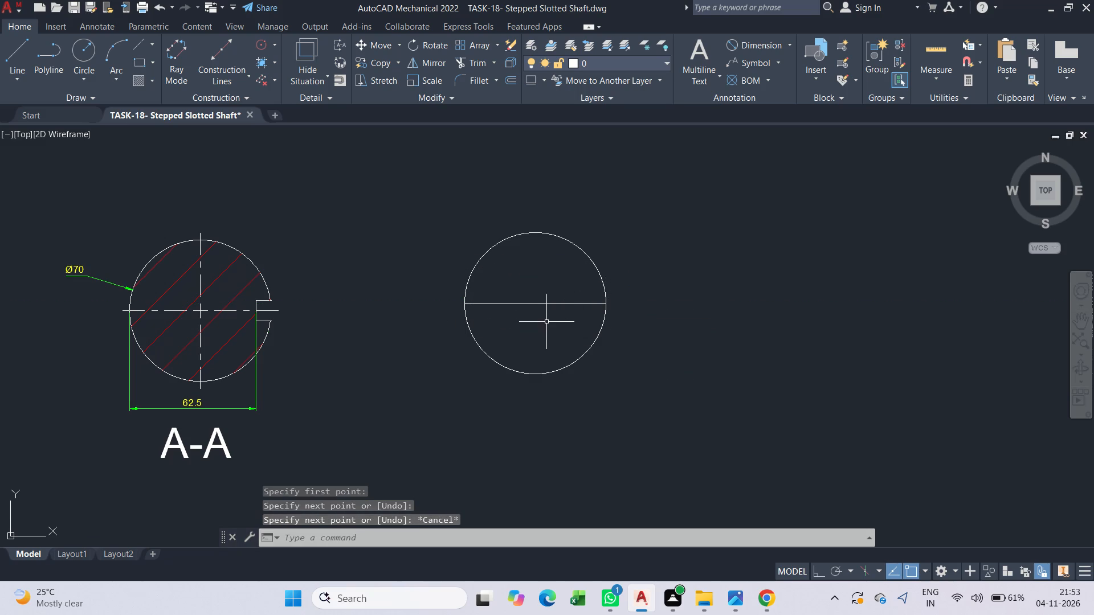
pyautogui.write('L')
pyautogui.press('space')
pyautogui.moveTo(536, 232); pyautogui.dragTo(537, 257)
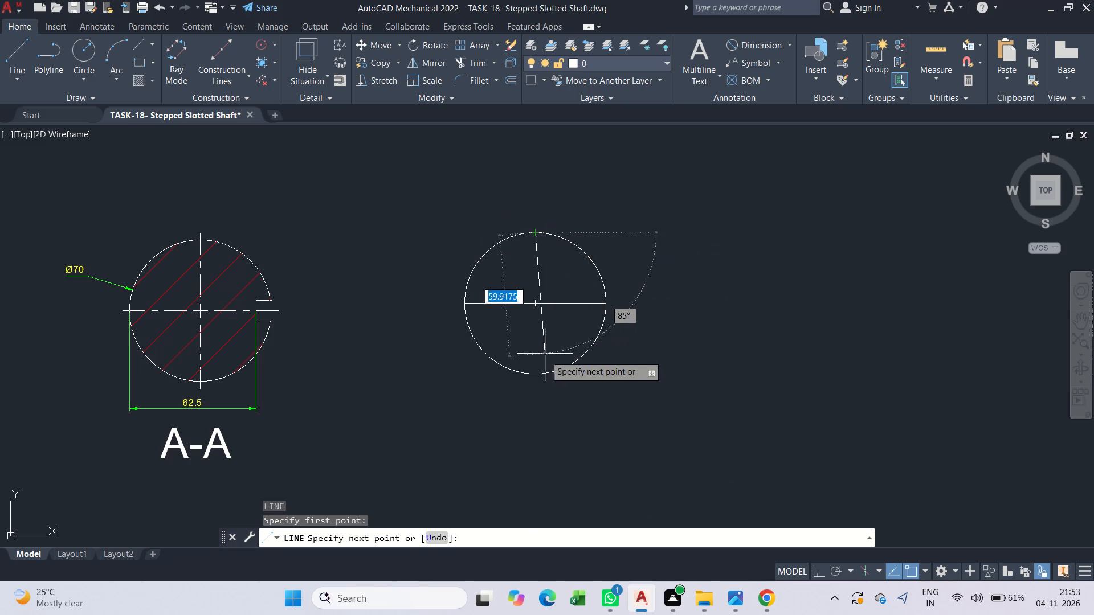
pyautogui.click(538, 377)
pyautogui.press('Escape')
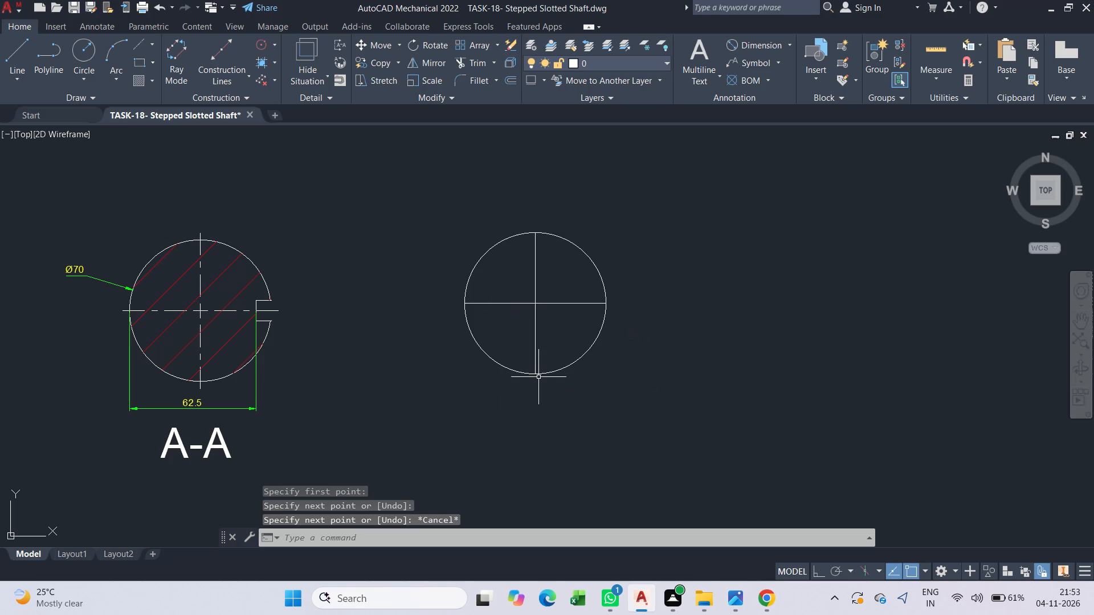
pyautogui.press('Escape')
pyautogui.press('Escape')
# Save the drawing.
pyautogui.scroll(1, 561, 311)
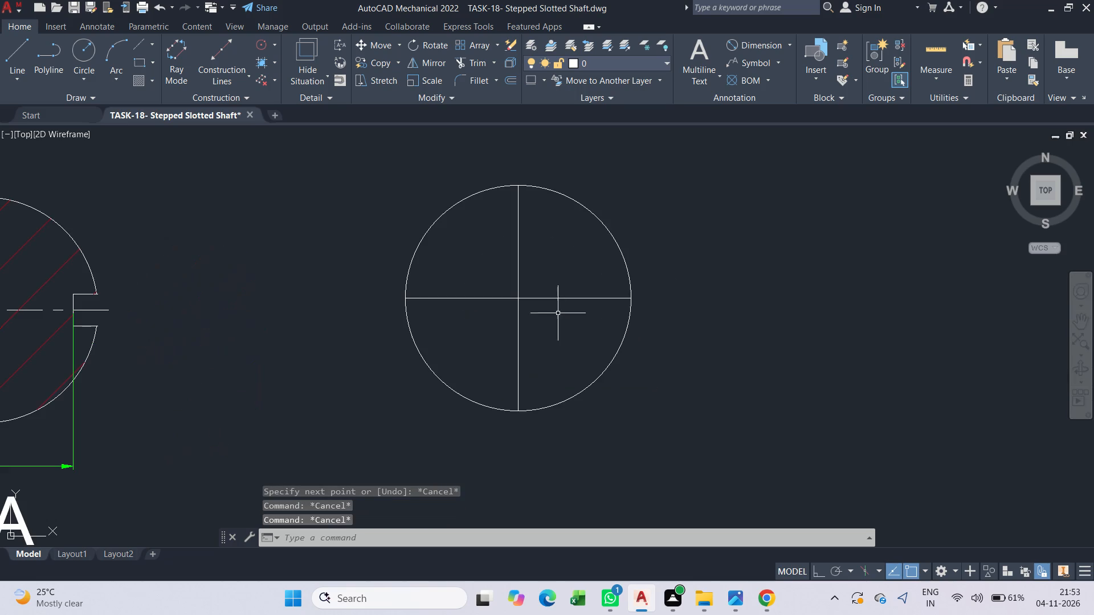
pyautogui.press('Escape')
pyautogui.hotkey('ctrl', 's')
pyautogui.hotkey('ctrl', 's')
pyautogui.hotkey('ctrl', 's')
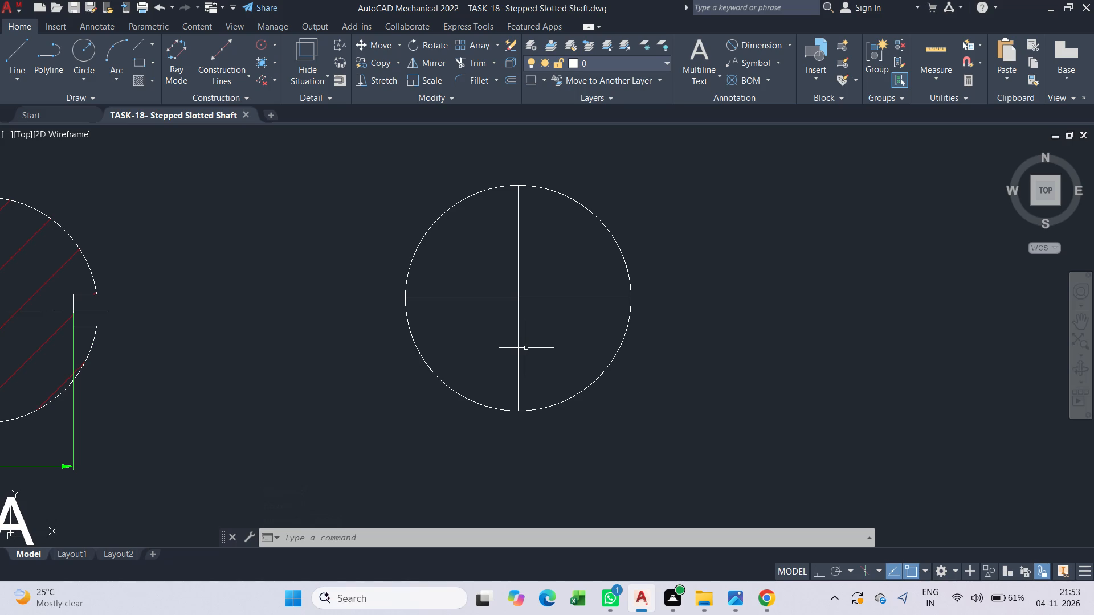
pyautogui.press('Escape')
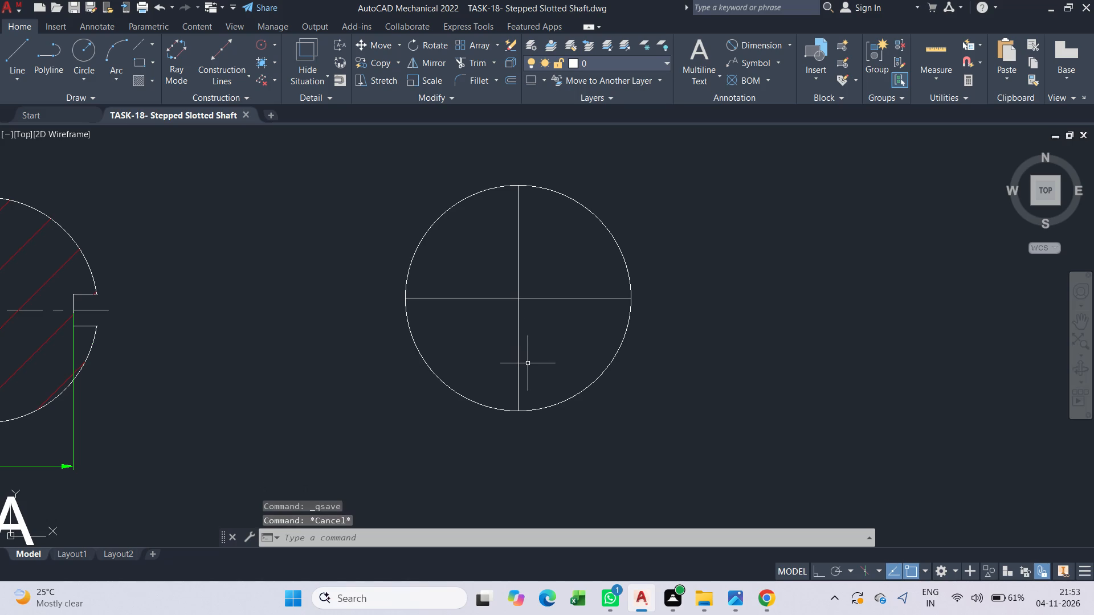
pyautogui.press('Escape')
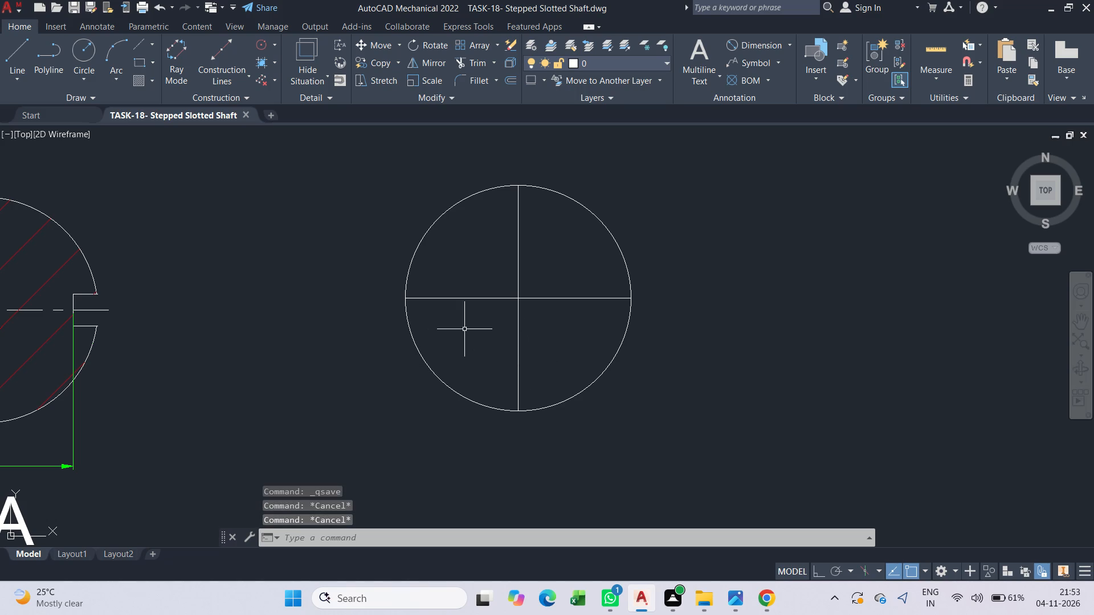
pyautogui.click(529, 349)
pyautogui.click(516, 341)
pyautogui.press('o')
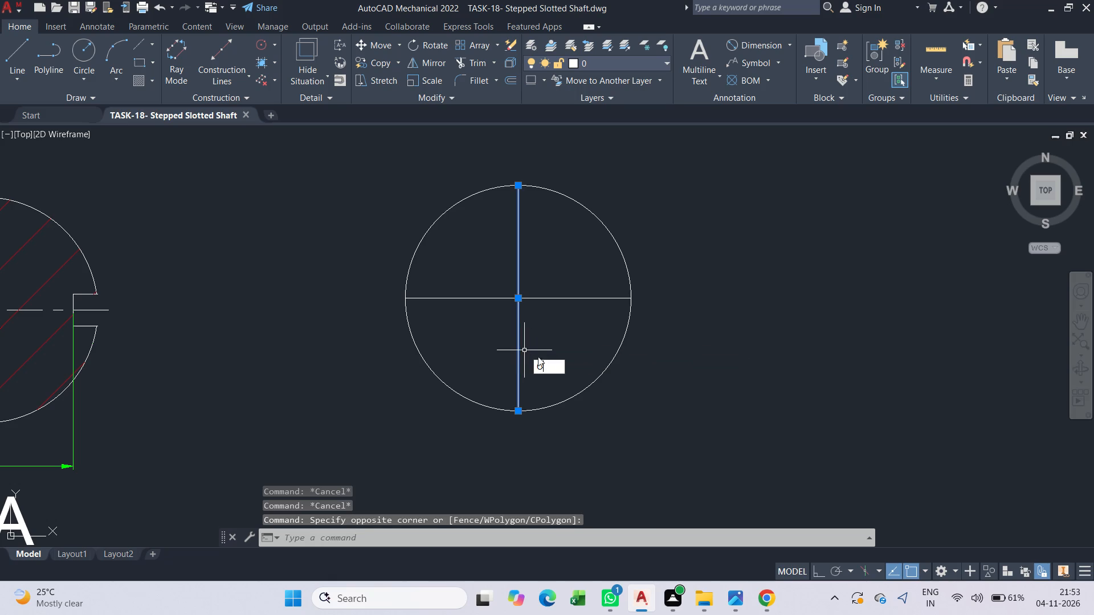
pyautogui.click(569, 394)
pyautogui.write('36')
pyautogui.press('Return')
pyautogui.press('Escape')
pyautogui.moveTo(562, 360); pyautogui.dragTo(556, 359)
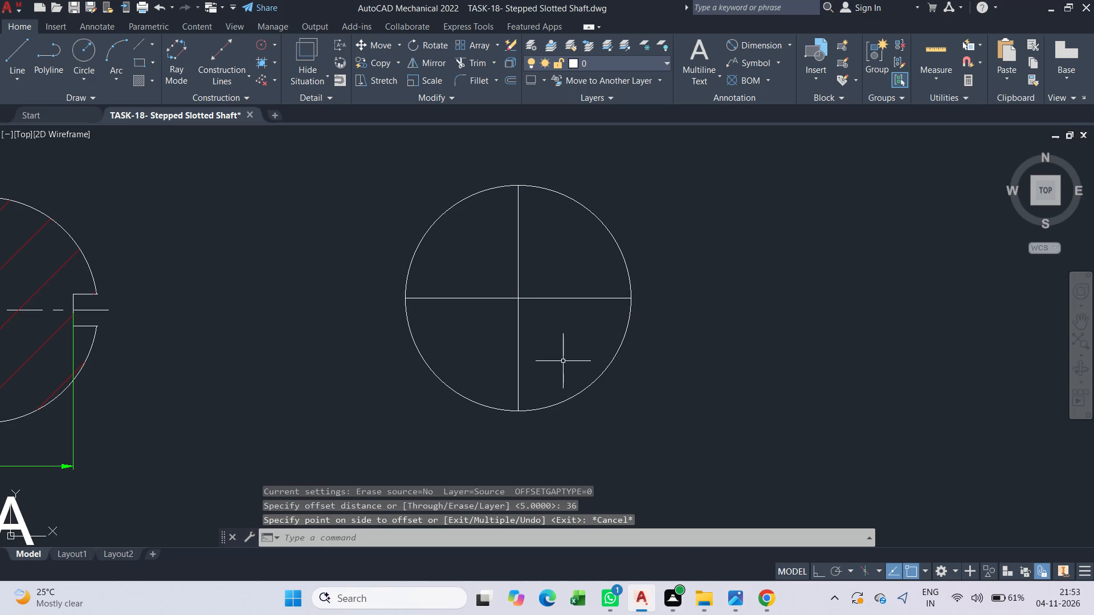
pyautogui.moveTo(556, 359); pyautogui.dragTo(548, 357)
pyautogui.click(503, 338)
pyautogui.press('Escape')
# Set the second section circle's diameter to 90.
pyautogui.click(607, 369)
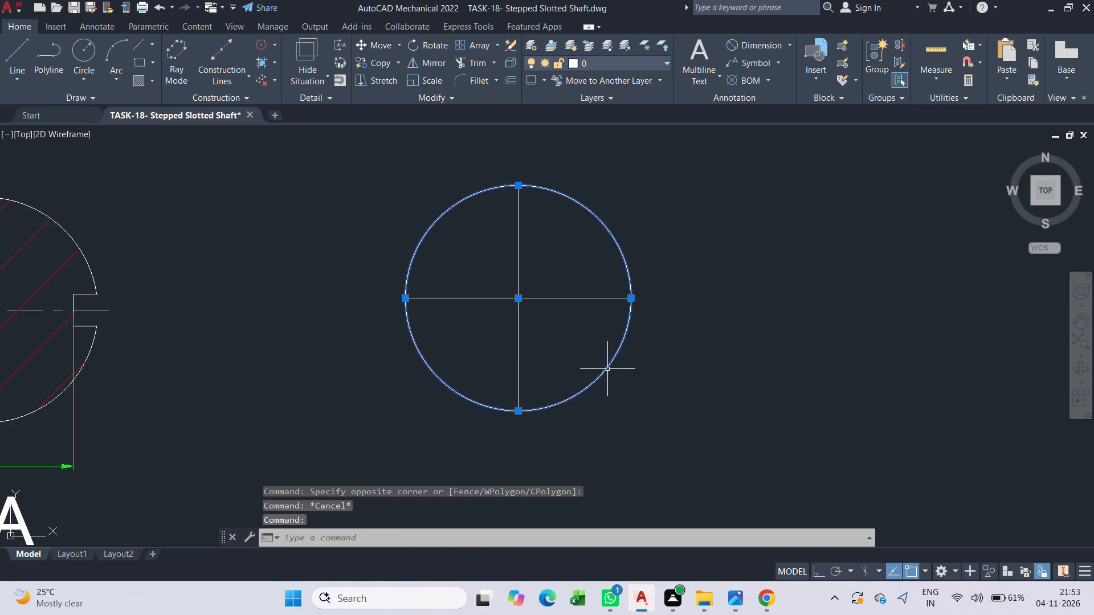
pyautogui.doubleClick(607, 369)
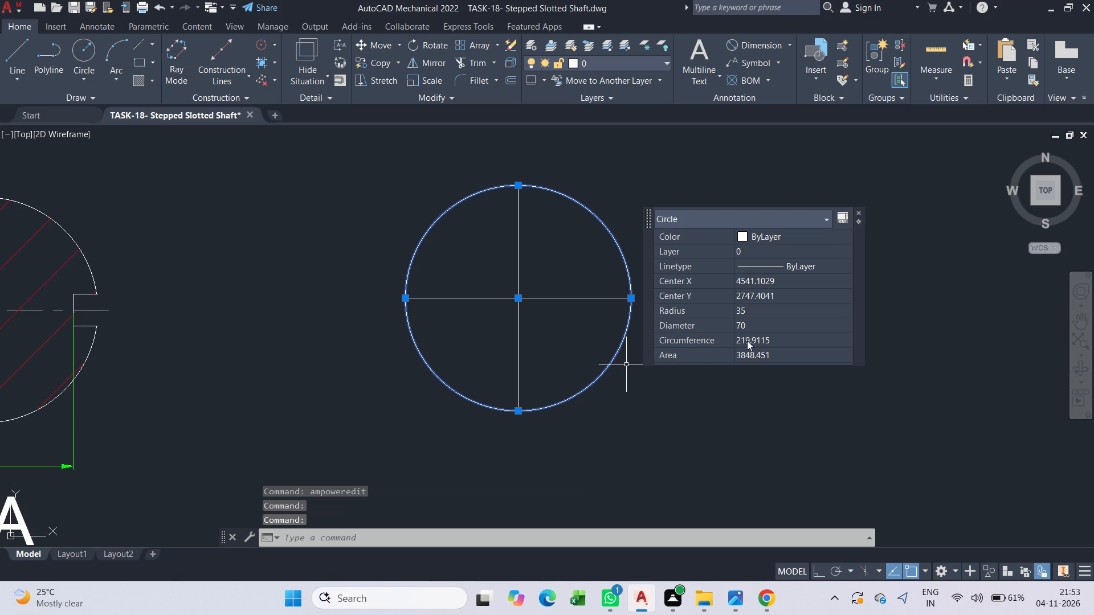
pyautogui.click(762, 326)
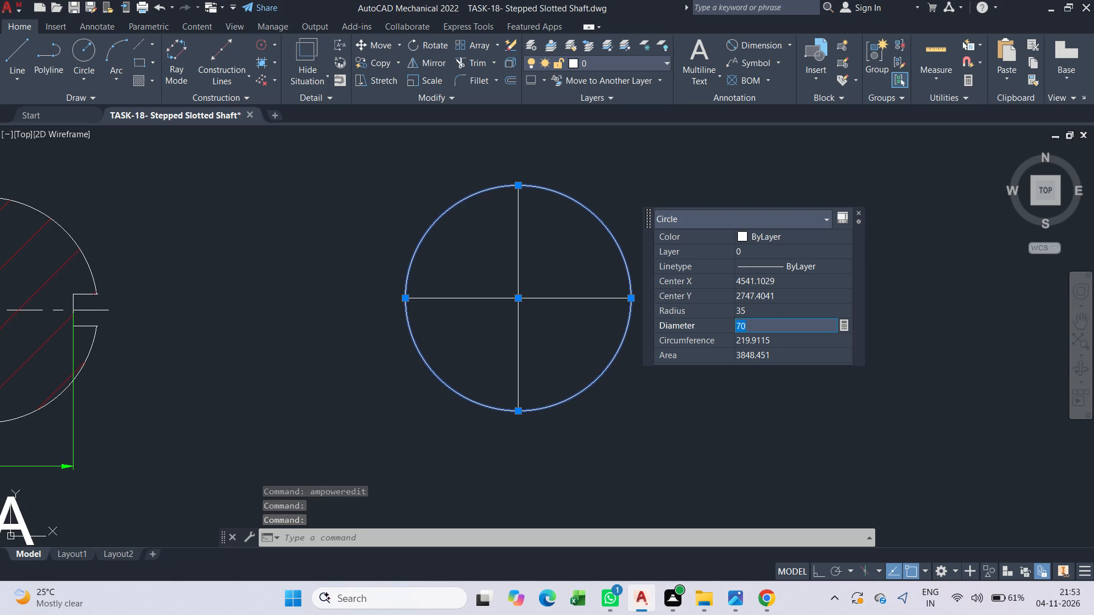
pyautogui.write('90')
pyautogui.press('Return')
pyautogui.press('Escape')
pyautogui.press('Escape')
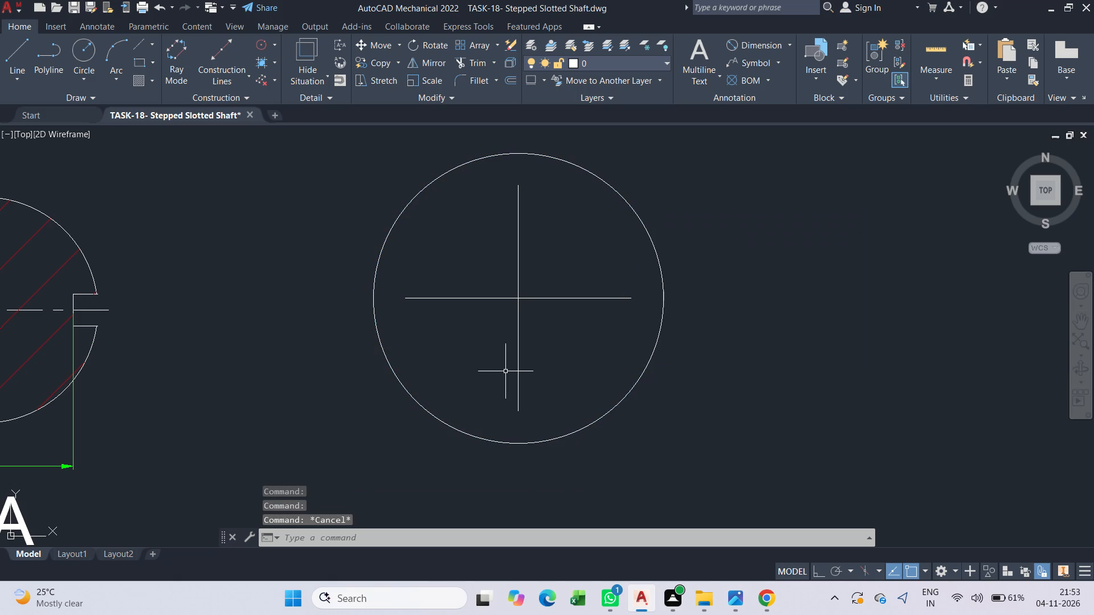
# Offset the circle's vertical centre line 35 to the right for the slot bottom.
pyautogui.click(571, 326)
pyautogui.press('Escape')
pyautogui.moveTo(548, 339); pyautogui.dragTo(503, 340)
pyautogui.click(484, 338)
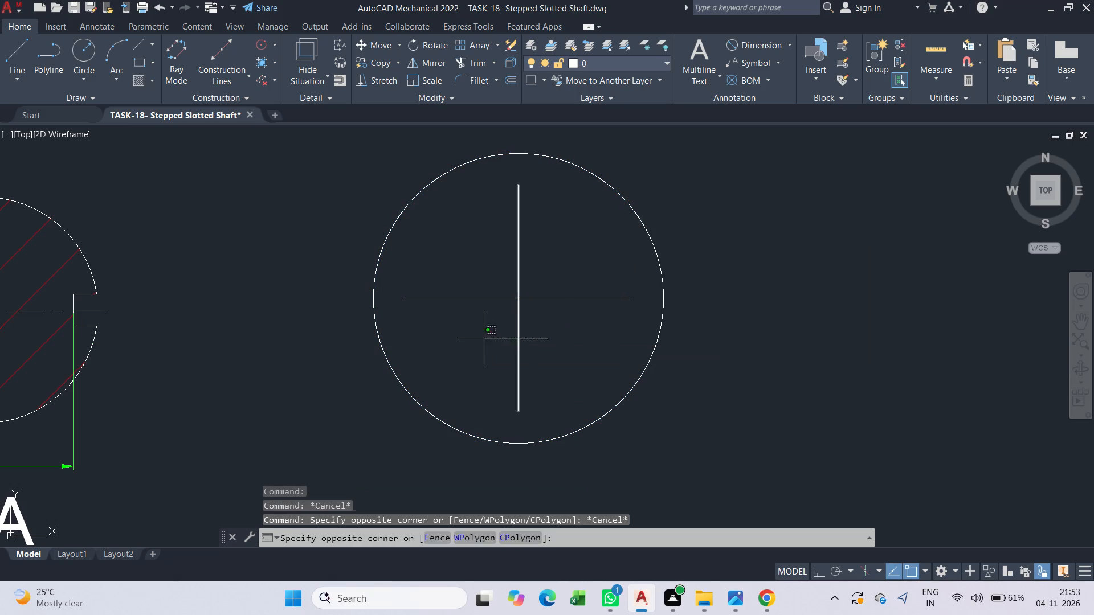
pyautogui.press('o')
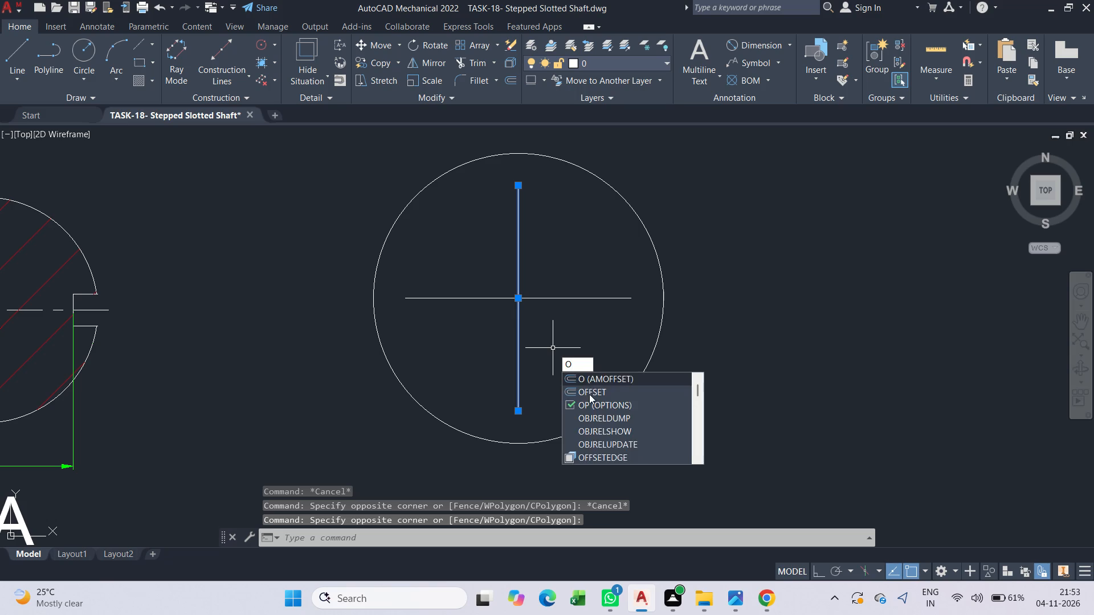
pyautogui.click(589, 394)
pyautogui.write('35')
pyautogui.press('Return')
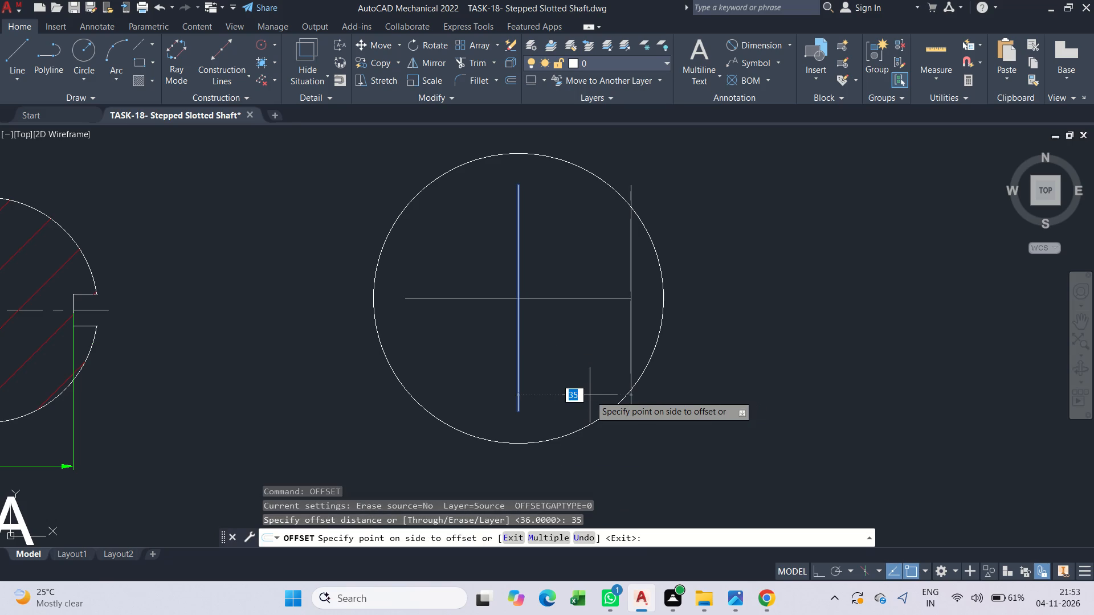
pyautogui.press('Escape')
pyautogui.scroll(2, 648, 318)
pyautogui.middleClick(597, 329)
pyautogui.scroll(-3, 597, 329)
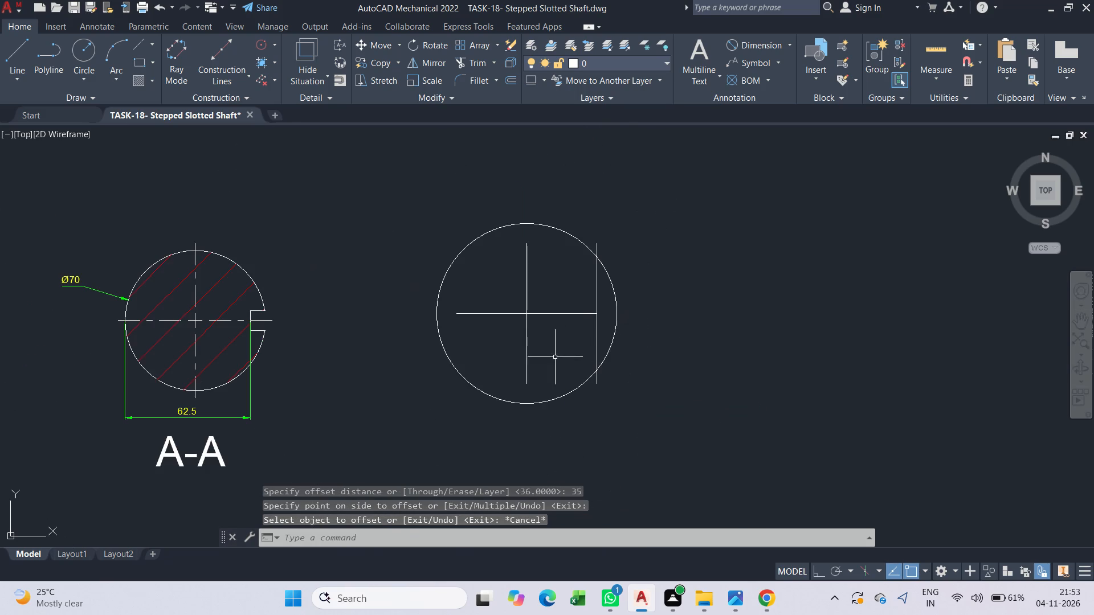
# Offset the circle's horizontal centre line 12.5 both above and below for the slot sides.
pyautogui.click(550, 339)
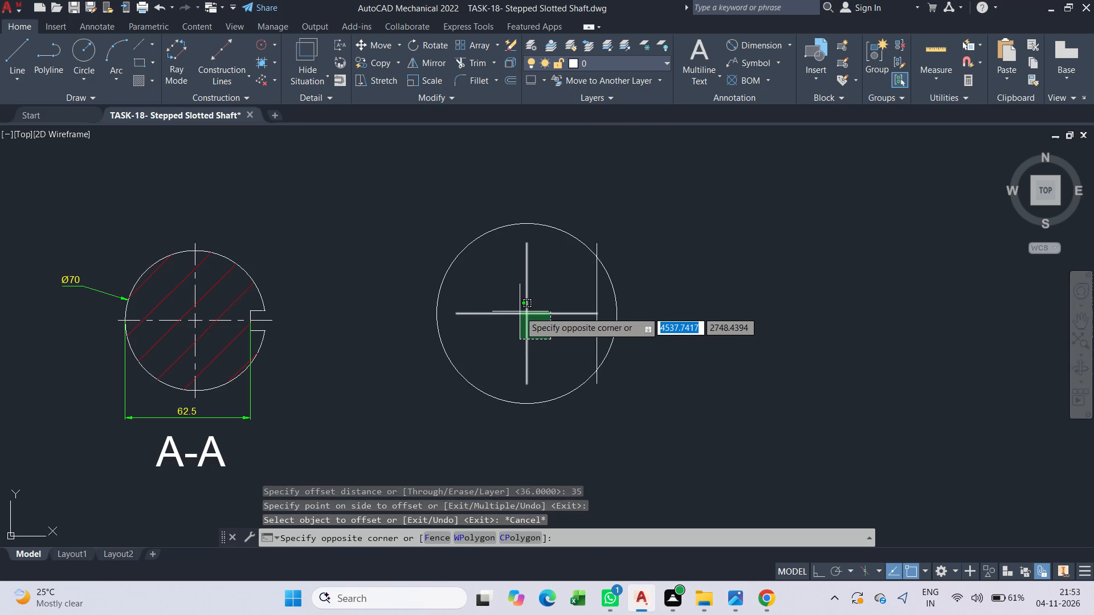
pyautogui.press('Escape')
pyautogui.scroll(1, 565, 314)
pyautogui.click(577, 329)
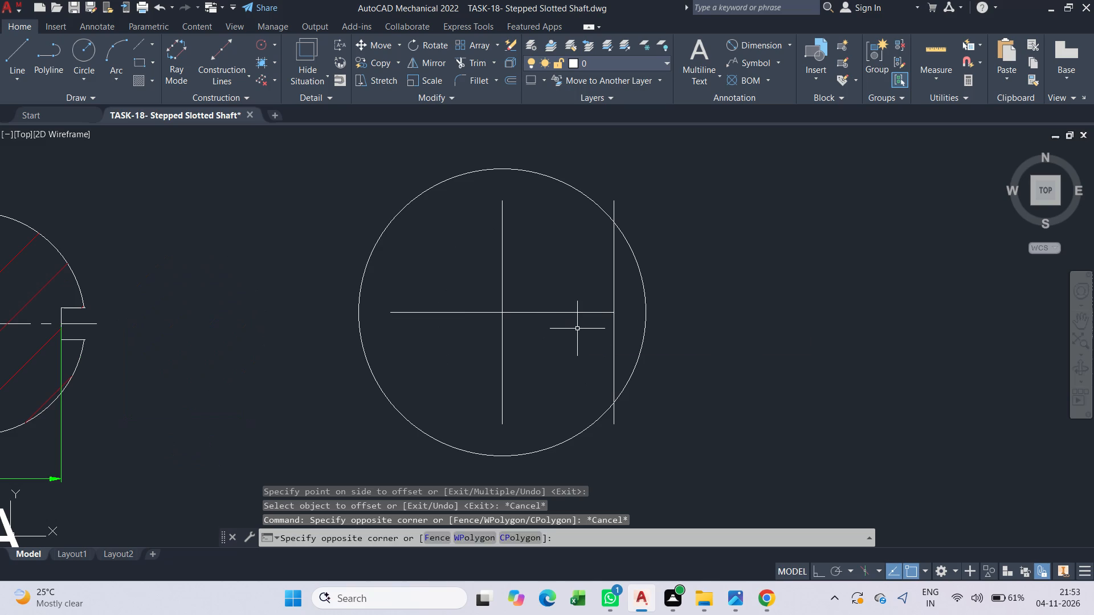
pyautogui.click(564, 297)
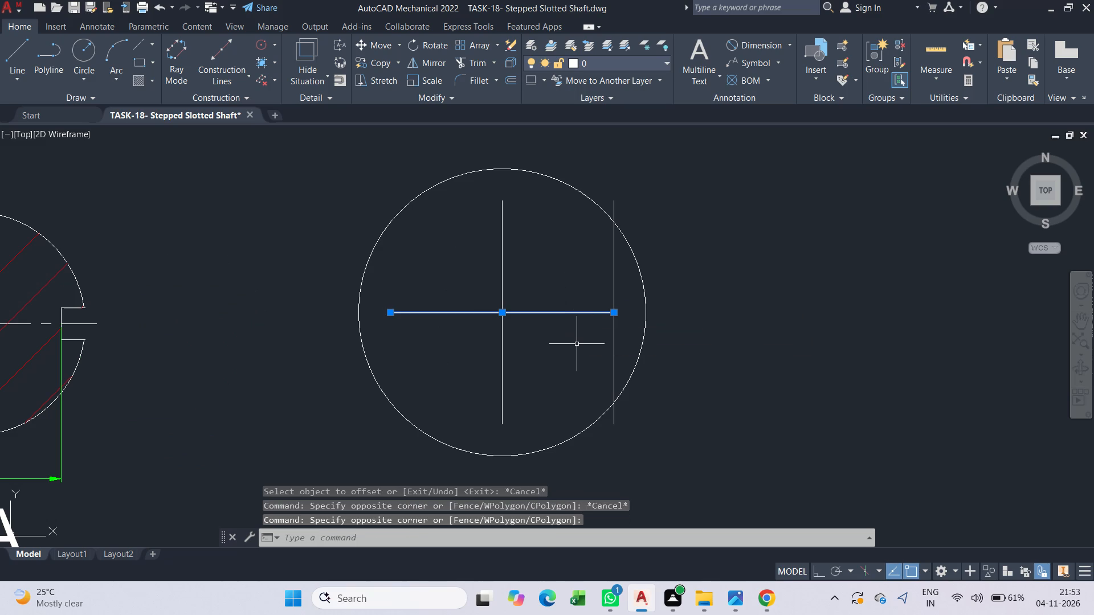
pyautogui.press('o')
pyautogui.click(623, 392)
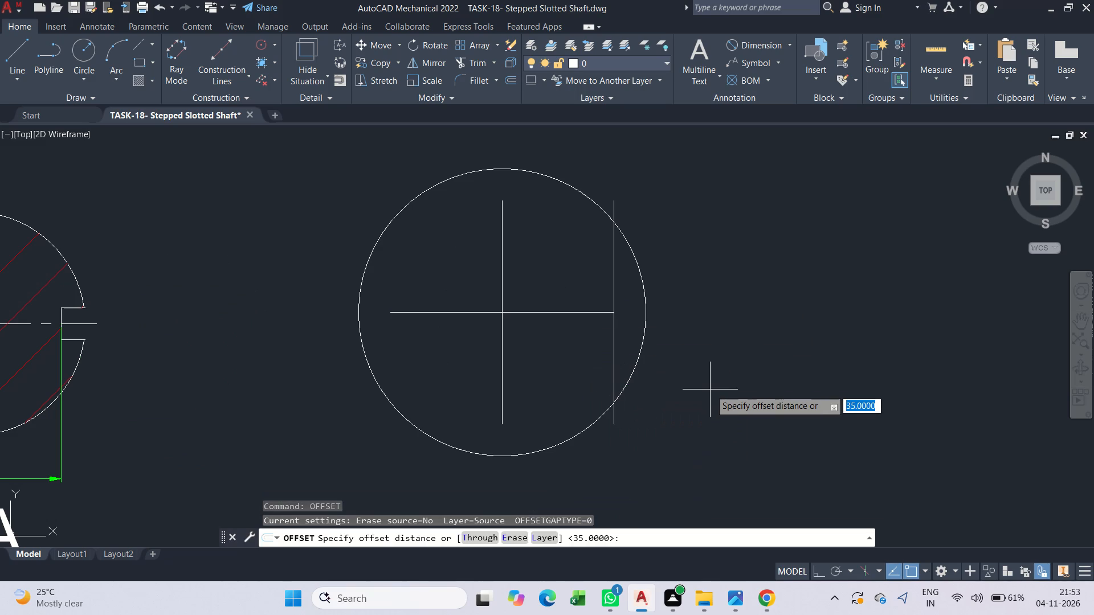
pyautogui.write('12.5')
pyautogui.press('Return')
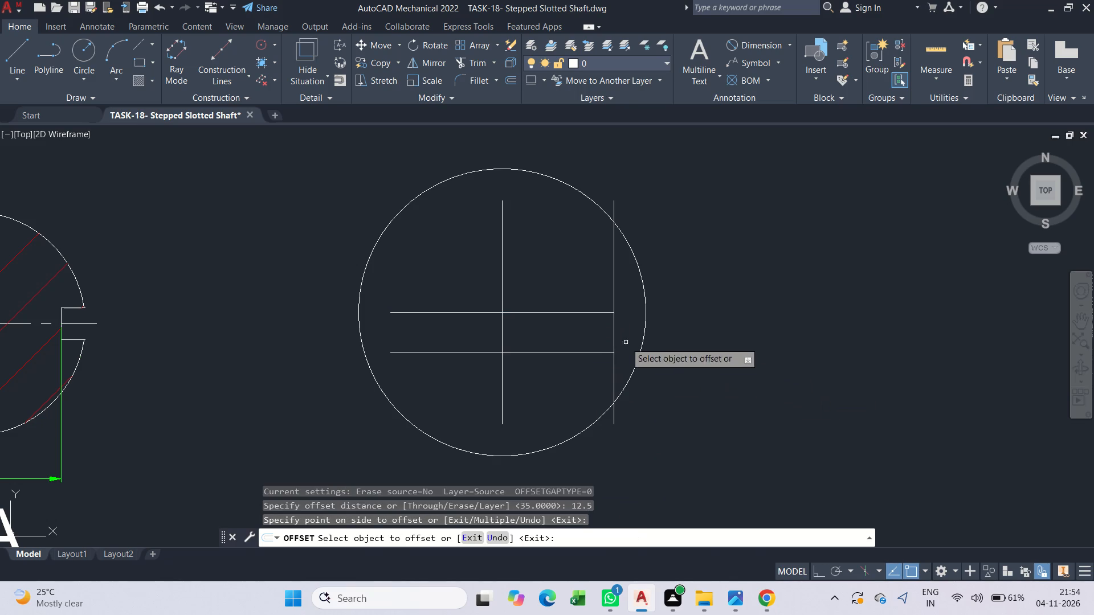
pyautogui.click(593, 314)
pyautogui.click(589, 288)
pyautogui.press('Escape')
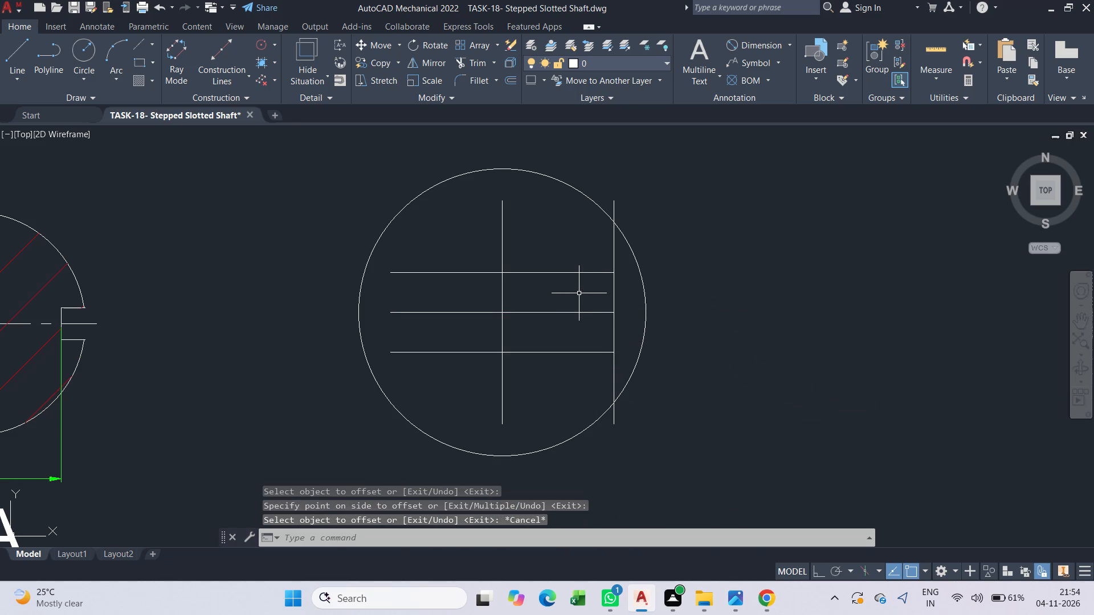
# Extend the right ends of the three horizontal lines to the 90-diameter circle.
pyautogui.write('EX')
pyautogui.press('space')
pyautogui.moveTo(596, 226); pyautogui.dragTo(604, 380)
pyautogui.press('Escape')
pyautogui.scroll(1, 614, 327)
pyautogui.scroll(-1, 614, 327)
pyautogui.press('y')
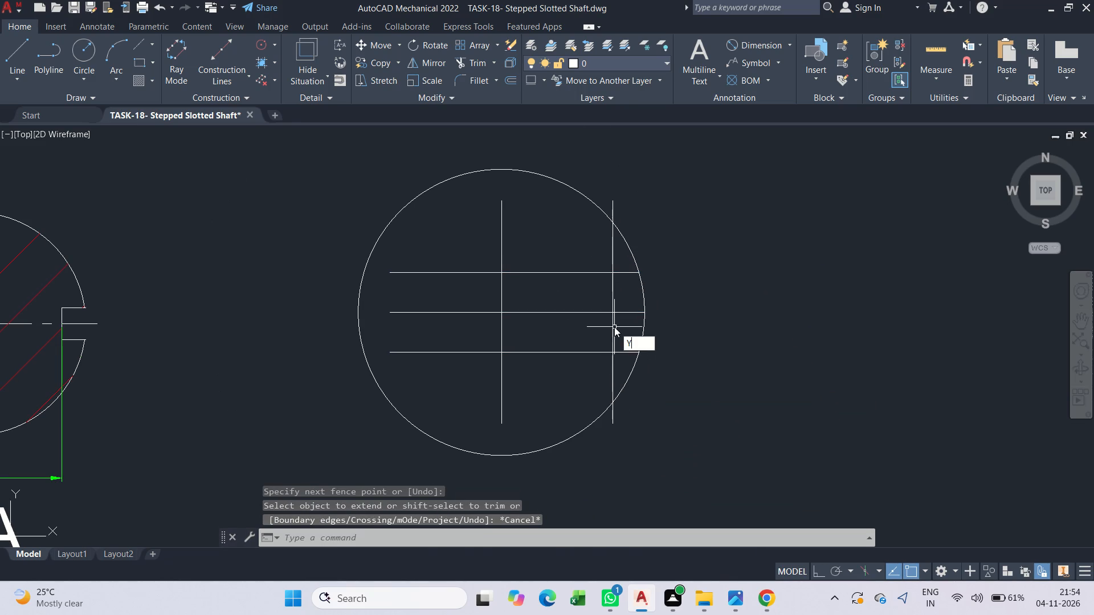
pyautogui.press('Escape')
# Trim the offset vertical line beyond the slot sides and the horizontal lines between the centre and the slot bottom.
pyautogui.write('TR')
pyautogui.press('space')
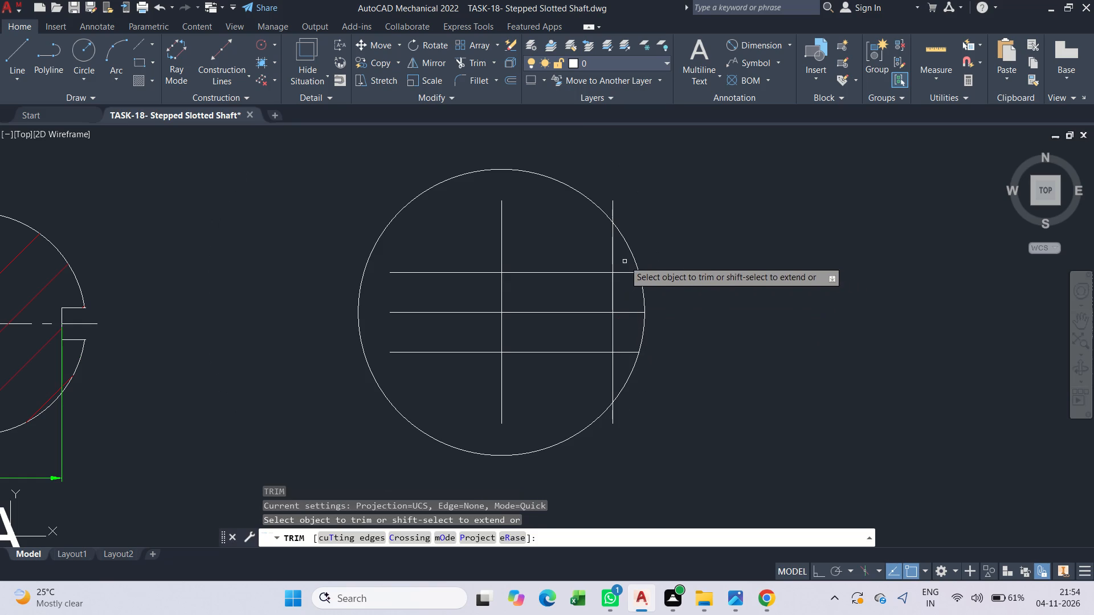
pyautogui.moveTo(620, 256); pyautogui.dragTo(615, 375)
pyautogui.press('Escape')
pyautogui.click(642, 244)
pyautogui.press('Escape')
# Erase the leftover vertical stubs outside the circle, the vertical centre line and the horizontal line pieces left of it.
pyautogui.moveTo(587, 175); pyautogui.dragTo(623, 232)
pyautogui.click(625, 235)
pyautogui.press('Delete')
pyautogui.moveTo(567, 348); pyautogui.dragTo(586, 400)
pyautogui.moveTo(583, 402); pyautogui.dragTo(577, 397)
pyautogui.moveTo(574, 384); pyautogui.dragTo(621, 420)
pyautogui.click(628, 429)
pyautogui.press('Delete')
pyautogui.moveTo(548, 321); pyautogui.dragTo(515, 295)
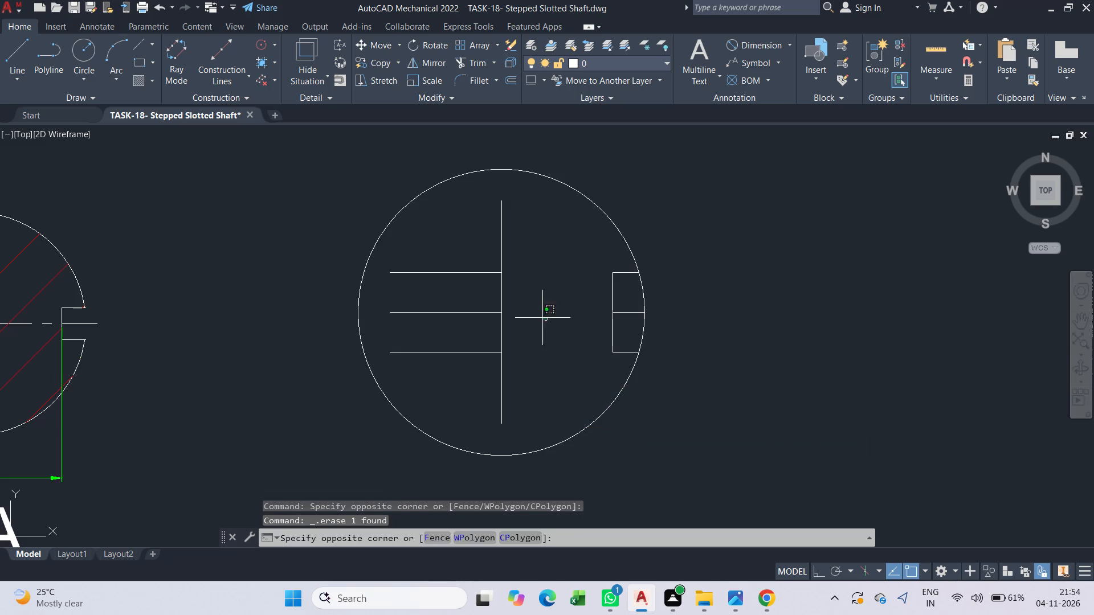
pyautogui.moveTo(447, 249); pyautogui.dragTo(448, 257)
pyautogui.press('Delete')
pyautogui.moveTo(533, 403); pyautogui.dragTo(491, 372)
pyautogui.click(460, 341)
pyautogui.press('Delete')
pyautogui.scroll(-2, 507, 330)
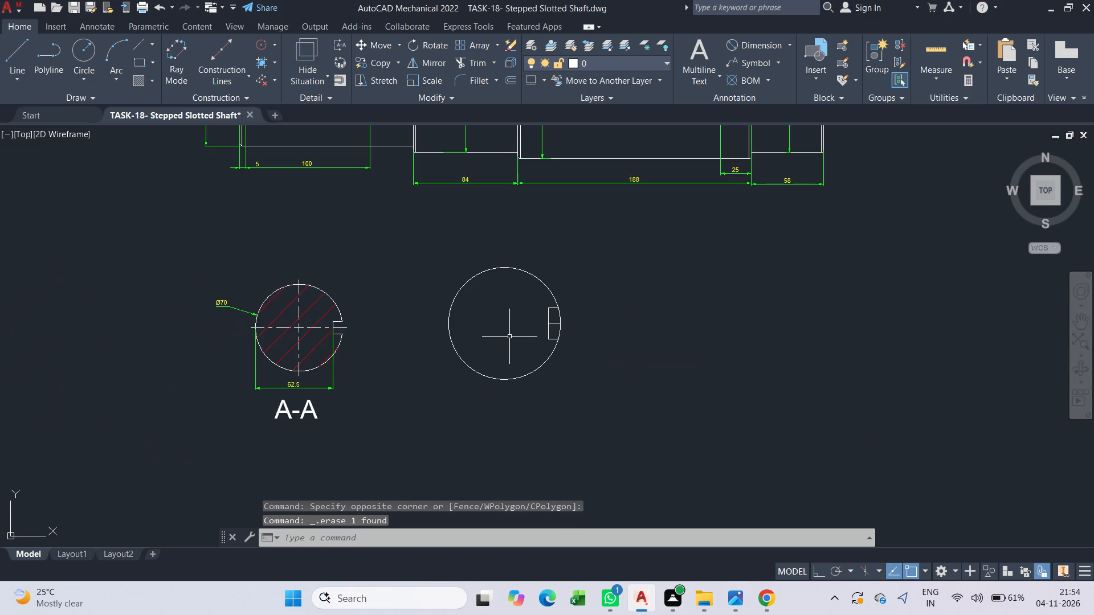
# Trim the circle's arc and the middle horizontal line inside the slot to open the slot on the right side.
pyautogui.press('Escape')
pyautogui.scroll(2, 548, 334)
pyautogui.moveTo(552, 335); pyautogui.dragTo(705, 341, button='middle')
pyautogui.write('TR')
pyautogui.press('space')
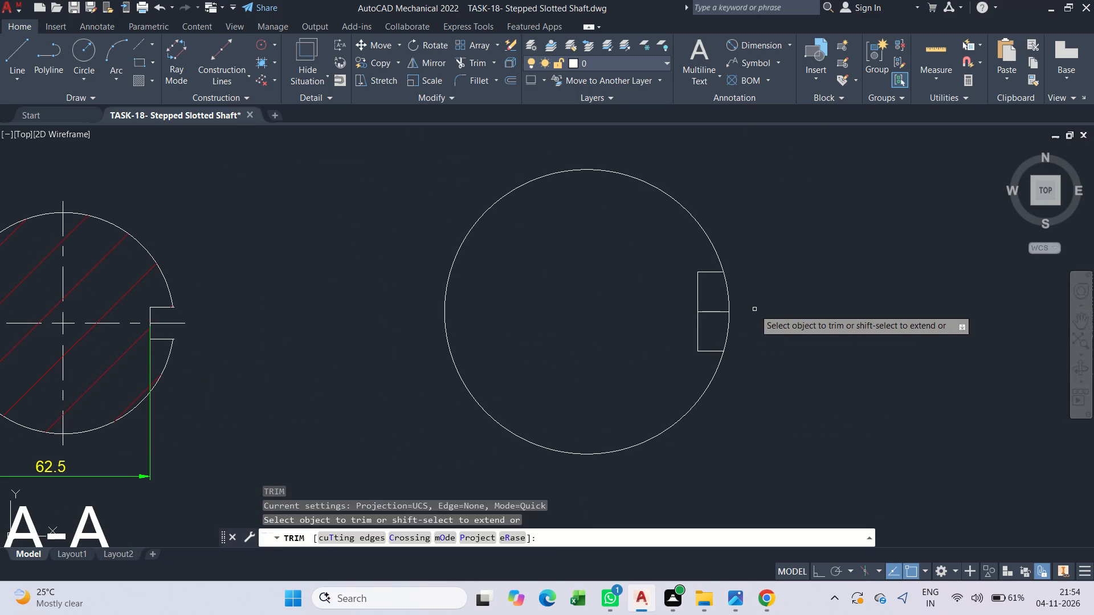
pyautogui.moveTo(747, 303); pyautogui.dragTo(739, 340)
pyautogui.press('Escape')
# Add a center mark to the slotted 90-diameter section.
pyautogui.scroll(-1, 641, 331)
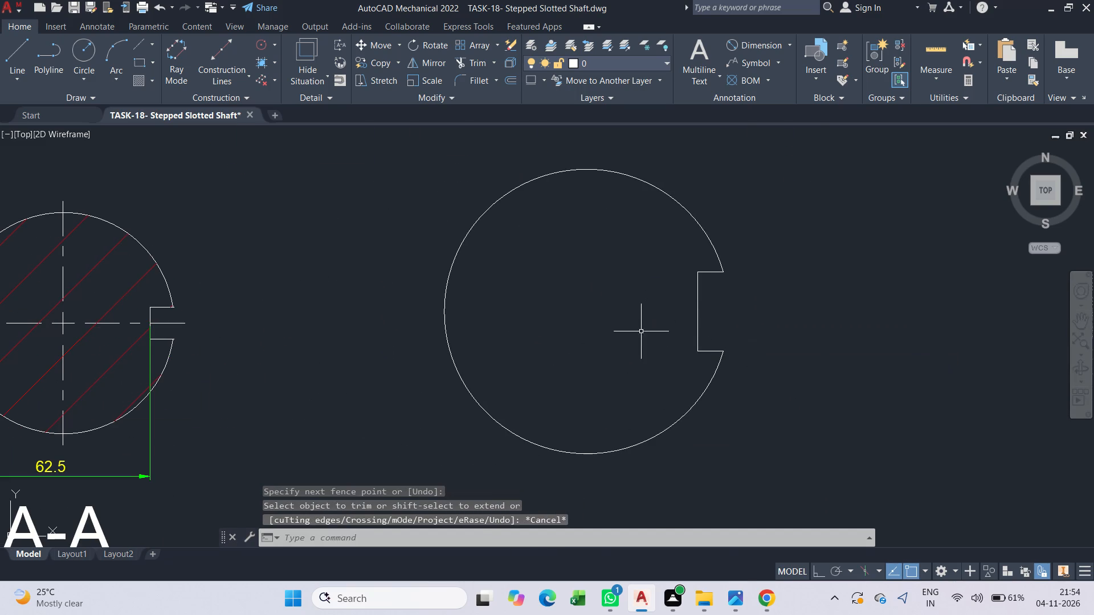
pyautogui.moveTo(631, 348); pyautogui.dragTo(663, 389, button='middle')
pyautogui.write('C,\\')
pyautogui.press('BackSpace')
pyautogui.write('M')
pyautogui.press('space')
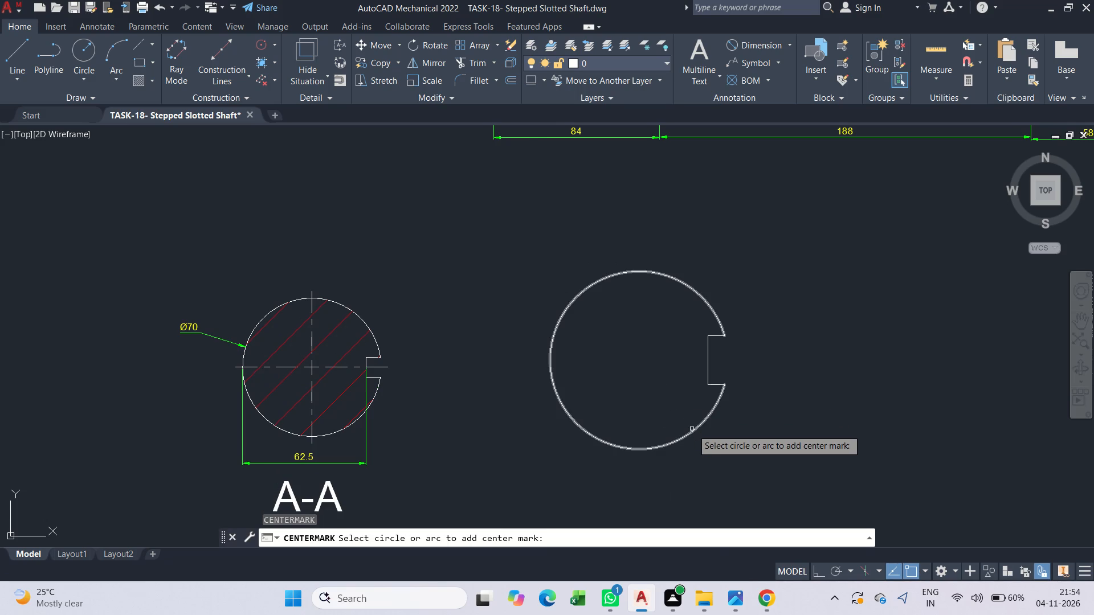
pyautogui.click(693, 430)
pyautogui.press('Escape')
# Hatch the slotted 90-diameter section with the closely spaced 45-degree pattern.
pyautogui.scroll(1, 649, 385)
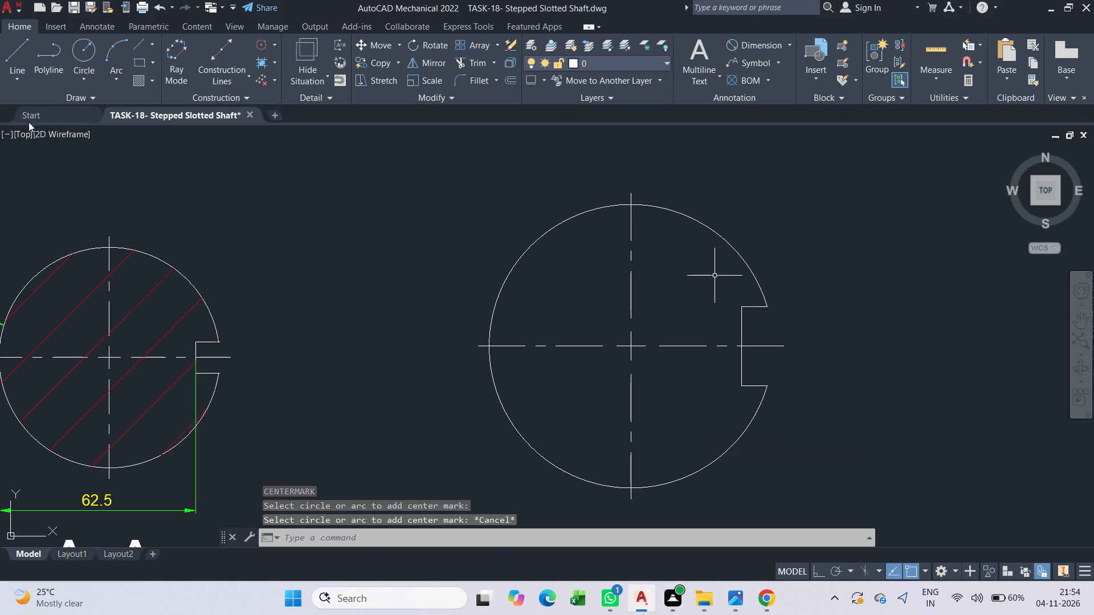
pyautogui.click(139, 82)
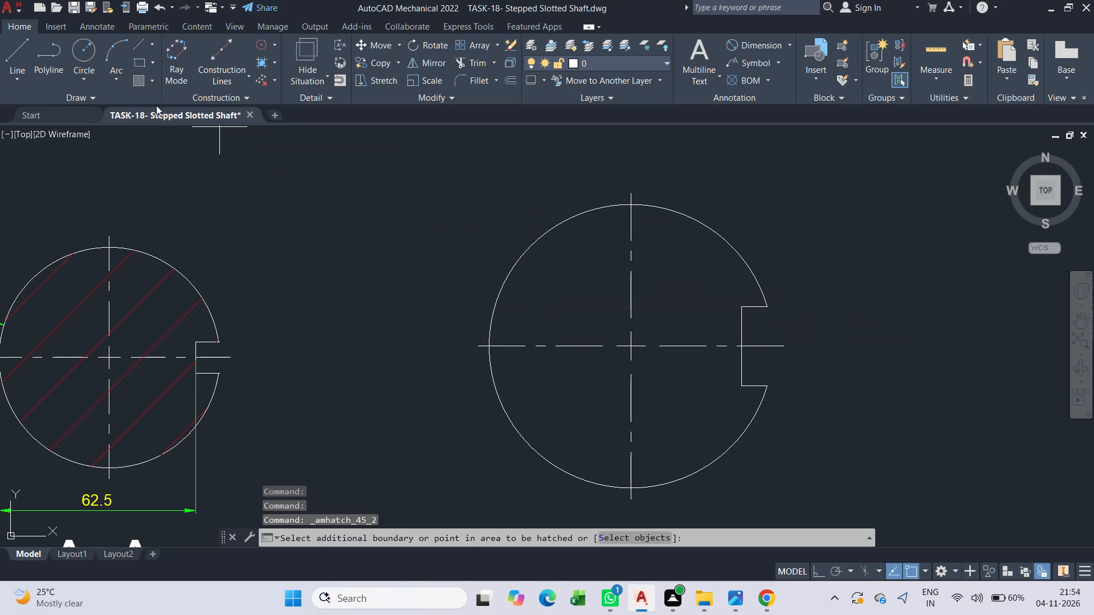
pyautogui.click(147, 83)
pyautogui.click(599, 307)
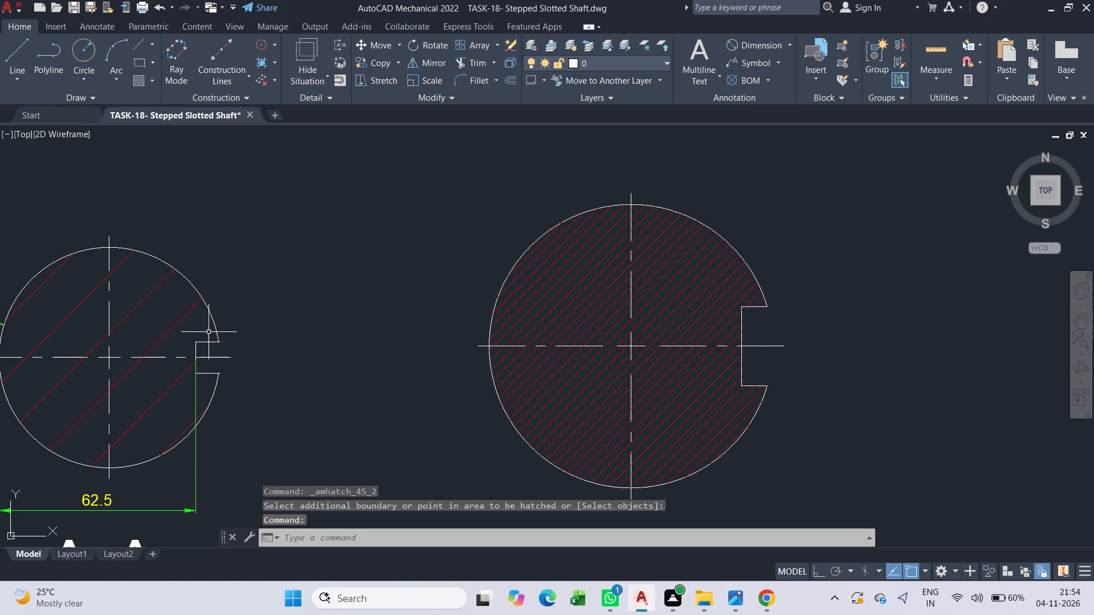
pyautogui.press('Escape')
# Replace section A-A's wide hatch with the same closely spaced 45-degree hatch used in the 90-diameter section.
pyautogui.moveTo(137, 314); pyautogui.dragTo(130, 307)
pyautogui.click(126, 300)
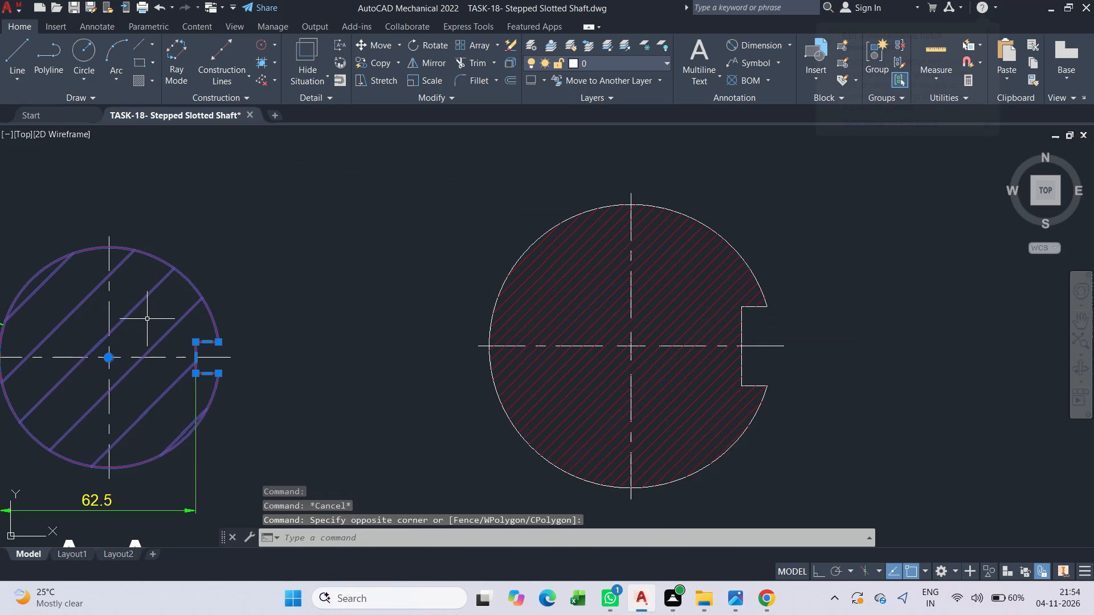
pyautogui.press('Delete')
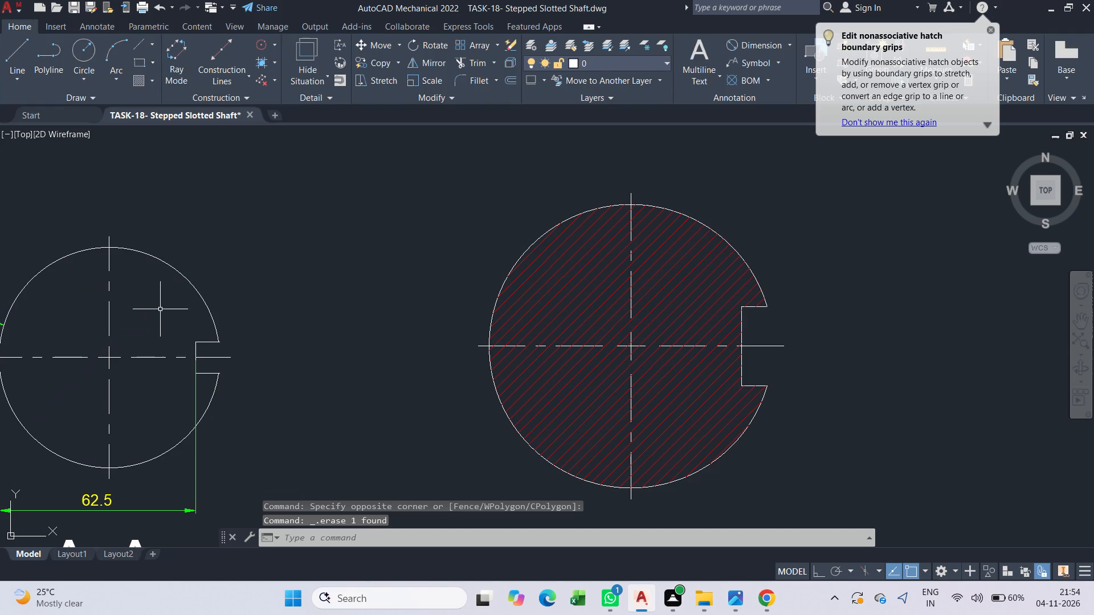
pyautogui.click(144, 83)
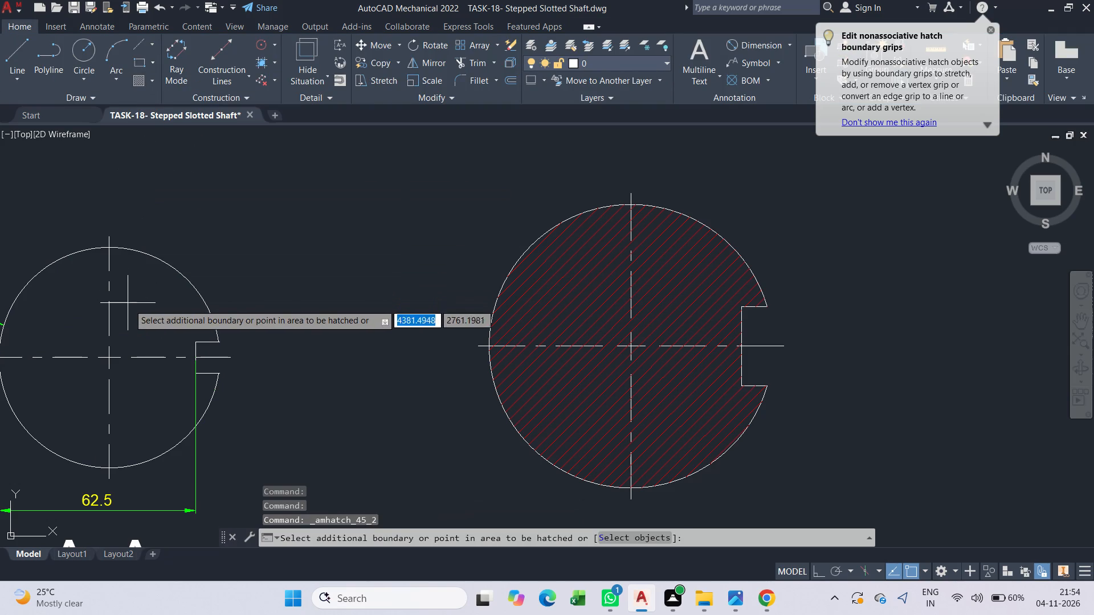
pyautogui.click(129, 304)
pyautogui.scroll(-3, 364, 302)
pyautogui.press('Escape')
pyautogui.press('Escape')
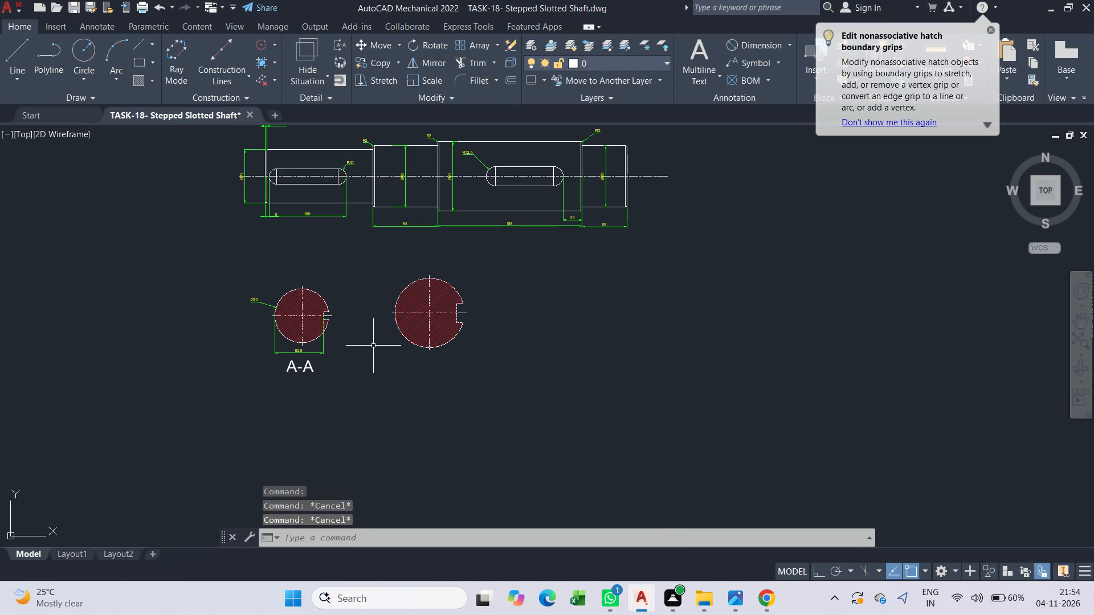
# Save the drawing with both sections hatched.
pyautogui.scroll(1, 389, 313)
pyautogui.moveTo(415, 301); pyautogui.dragTo(414, 307, button='middle')
pyautogui.press('Escape')
pyautogui.hotkey('ctrl', 's')
pyautogui.scroll(1, 492, 322)
pyautogui.press('Escape')
pyautogui.press('Escape')
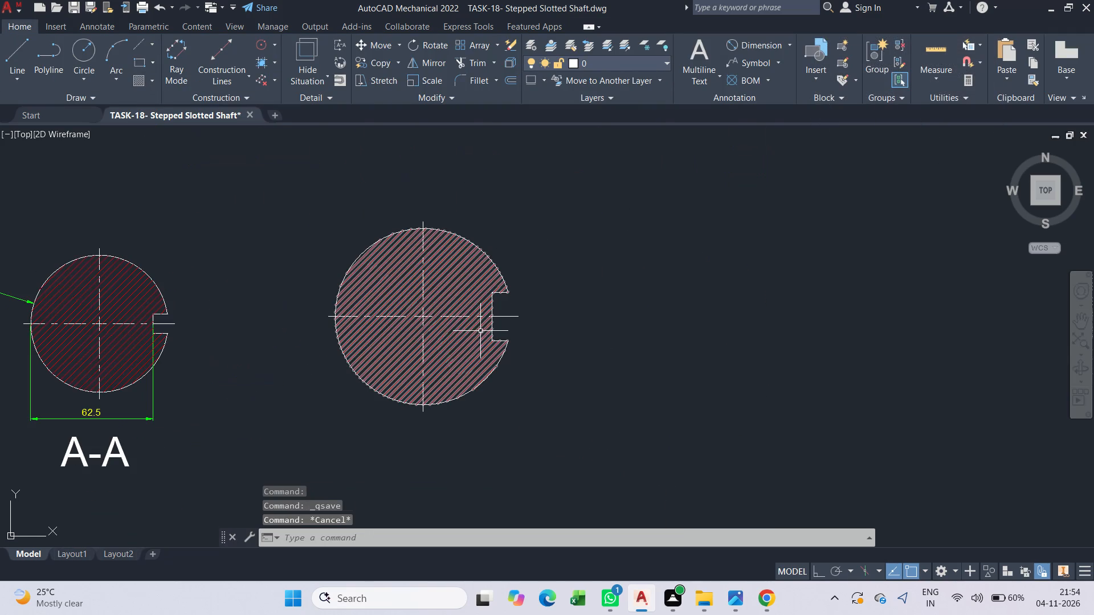
# Dimension the horizontal distance from the 90-diameter circle's left edge to the slot bottom, placing it below the section.
pyautogui.click(787, 46)
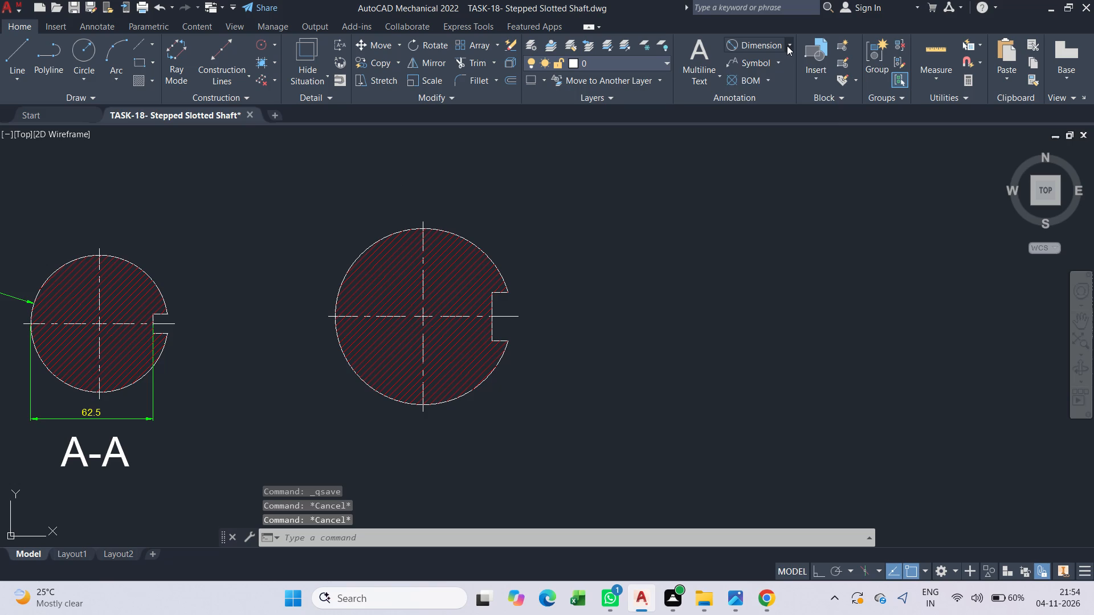
pyautogui.click(742, 67)
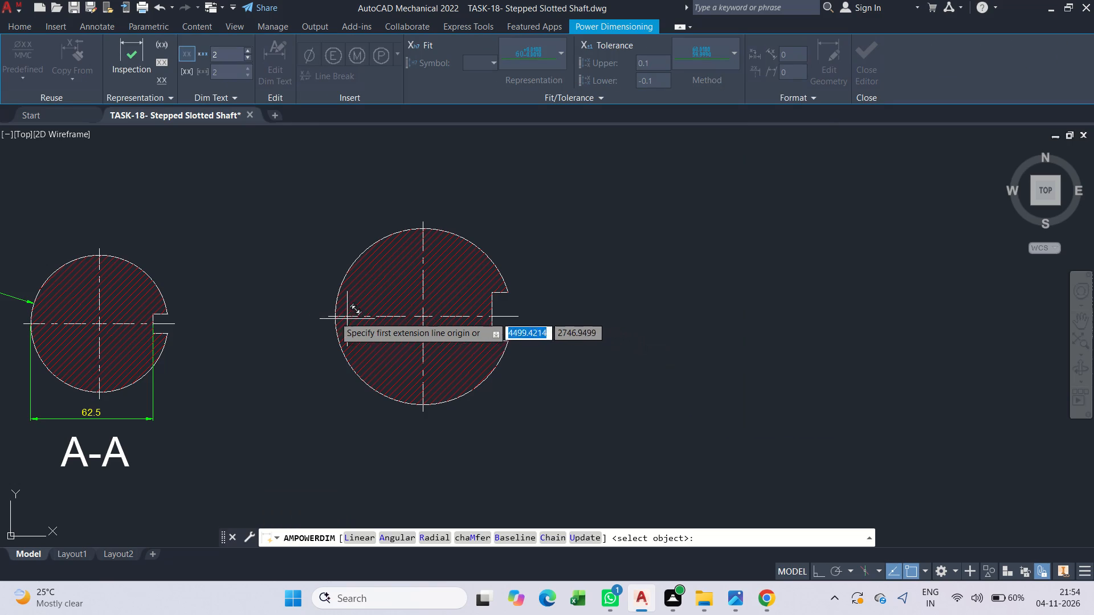
pyautogui.click(333, 316)
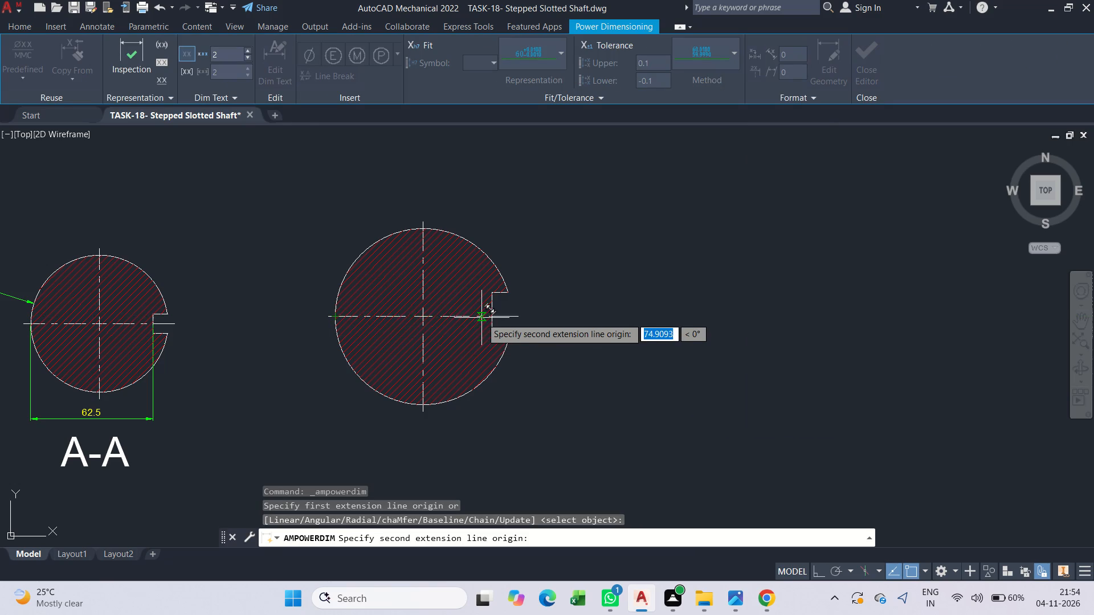
pyautogui.moveTo(488, 315); pyautogui.dragTo(489, 322)
pyautogui.click(484, 452)
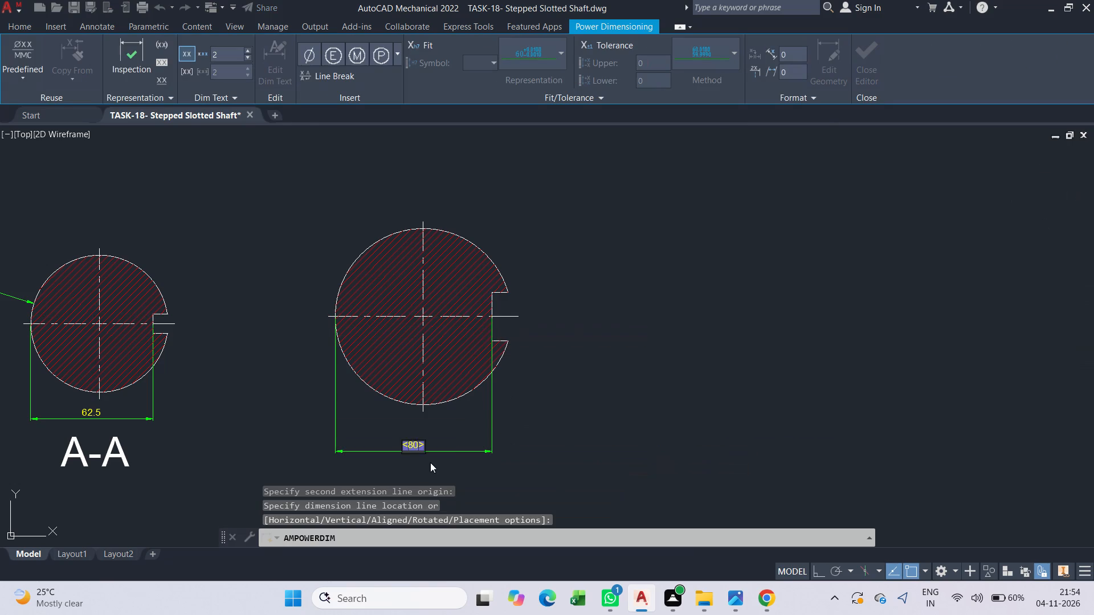
pyautogui.scroll(2, 430, 462)
pyautogui.moveTo(422, 454); pyautogui.dragTo(412, 446, button='middle')
pyautogui.click(412, 446)
pyautogui.scroll(-2, 423, 415)
pyautogui.middleClick(458, 328)
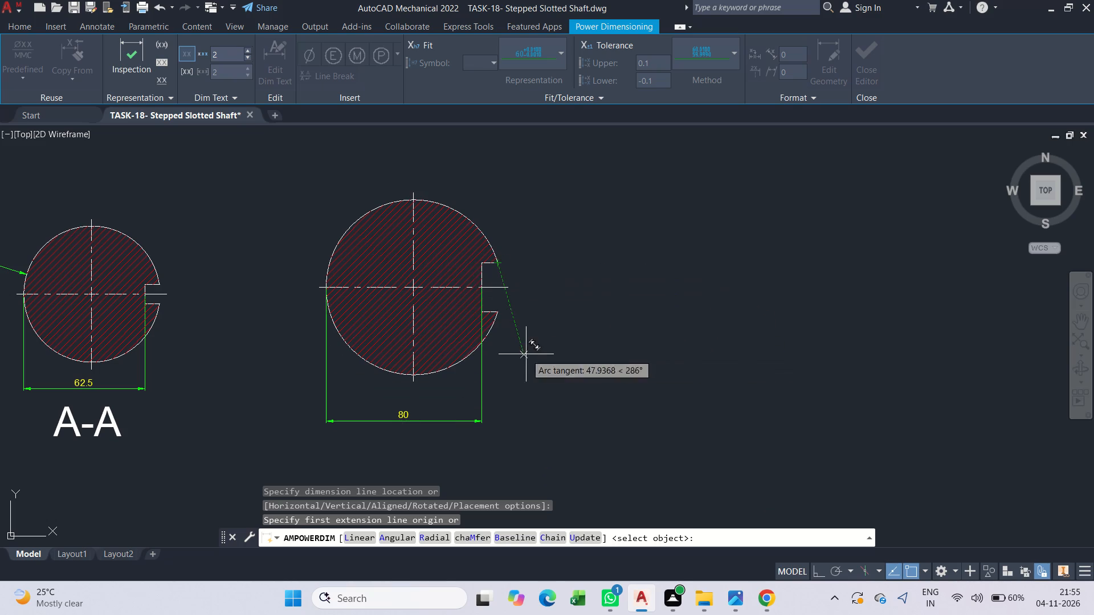
pyautogui.press('Escape')
pyautogui.press('Escape')
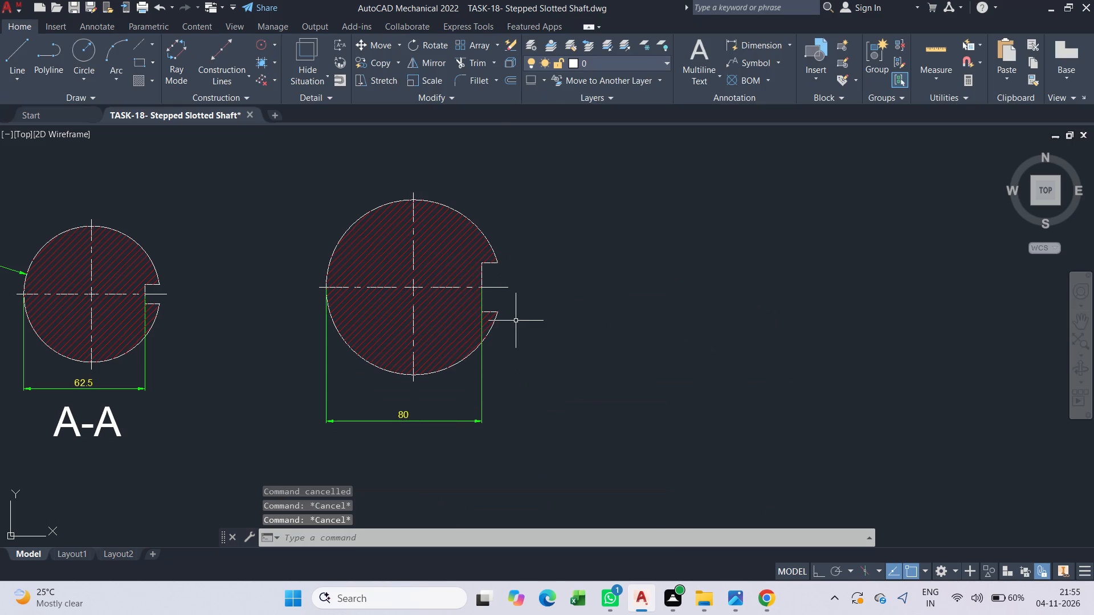
# Save the drawing with the new section dimension.
pyautogui.hotkey('ctrl', 's')
pyautogui.keyDown('ctrl'); pyautogui.scroll(-1, 473, 347); pyautogui.keyUp('ctrl')
pyautogui.hotkey('ctrl', 's')
# Copy the A-A label from the first section to below the 90-diameter section's dimension.
pyautogui.scroll(1, 256, 393)
pyautogui.moveTo(249, 443); pyautogui.dragTo(240, 429)
pyautogui.click(224, 397)
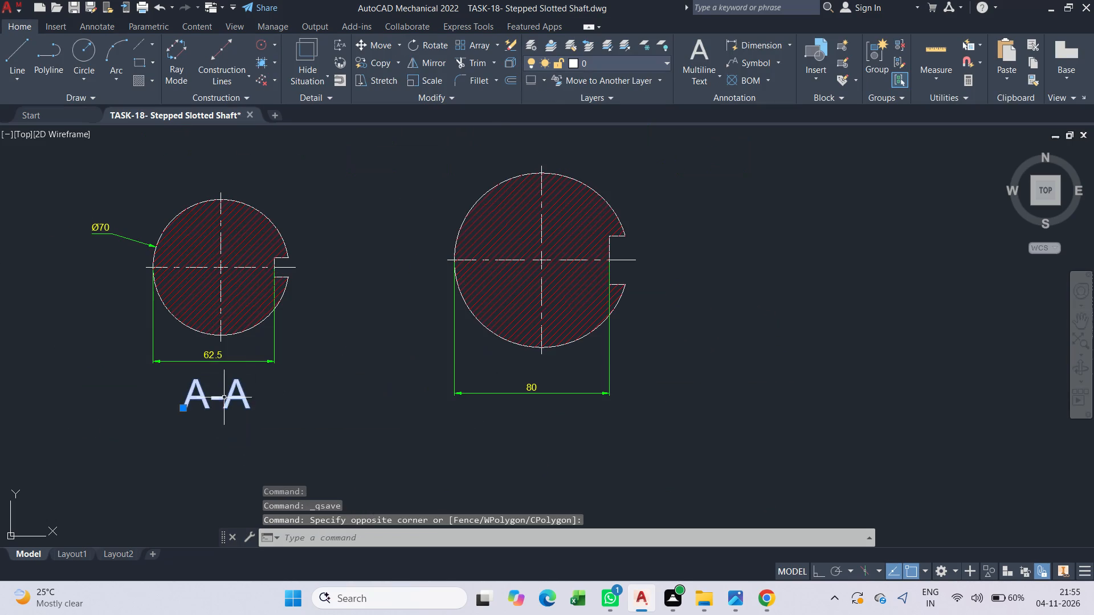
pyautogui.press('v')
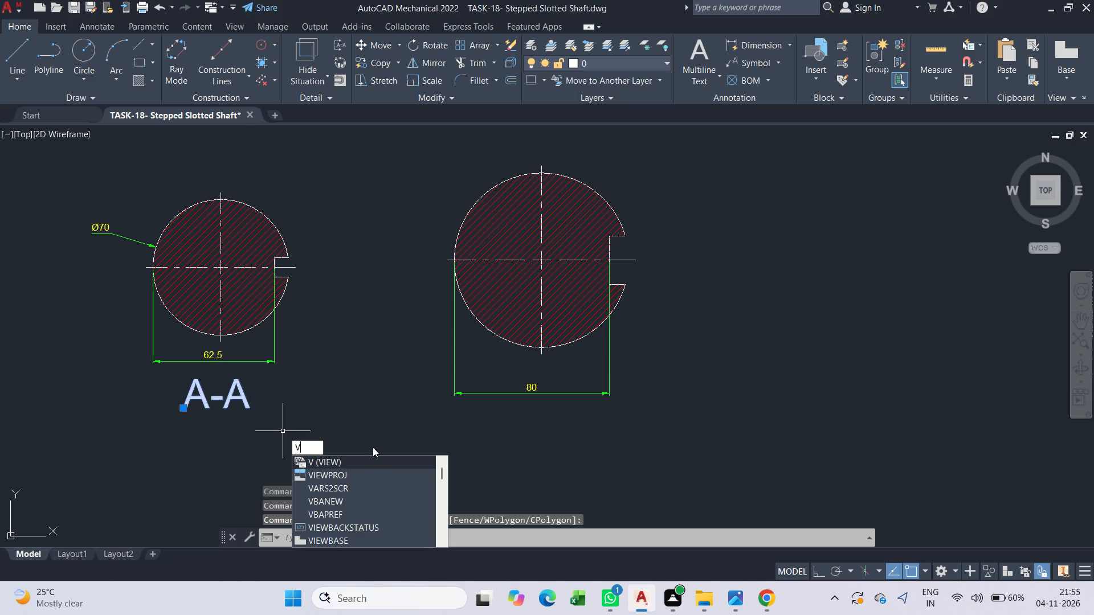
pyautogui.press('BackSpace')
pyautogui.press('c')
pyautogui.moveTo(353, 477); pyautogui.dragTo(347, 476)
pyautogui.moveTo(276, 438); pyautogui.dragTo(315, 456)
pyautogui.click(602, 465)
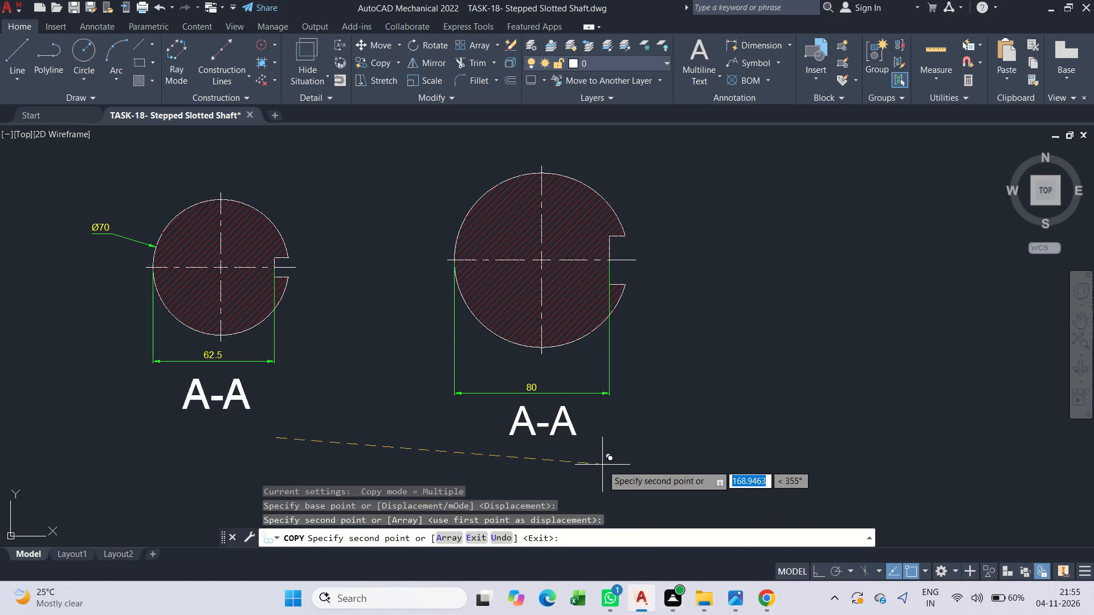
pyautogui.press('Escape')
# Move the 90-diameter section with its hatch, center mark and dimension straight up slightly, away from the copied label.
pyautogui.moveTo(381, 125); pyautogui.dragTo(499, 260)
pyautogui.press('Escape')
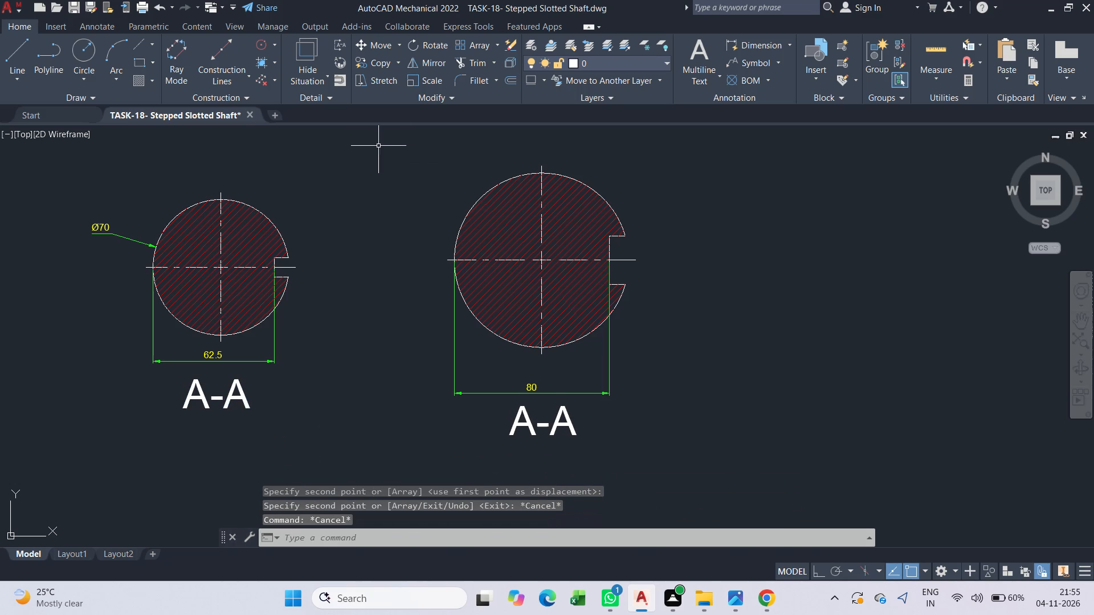
pyautogui.moveTo(357, 137); pyautogui.dragTo(427, 183)
pyautogui.click(668, 405)
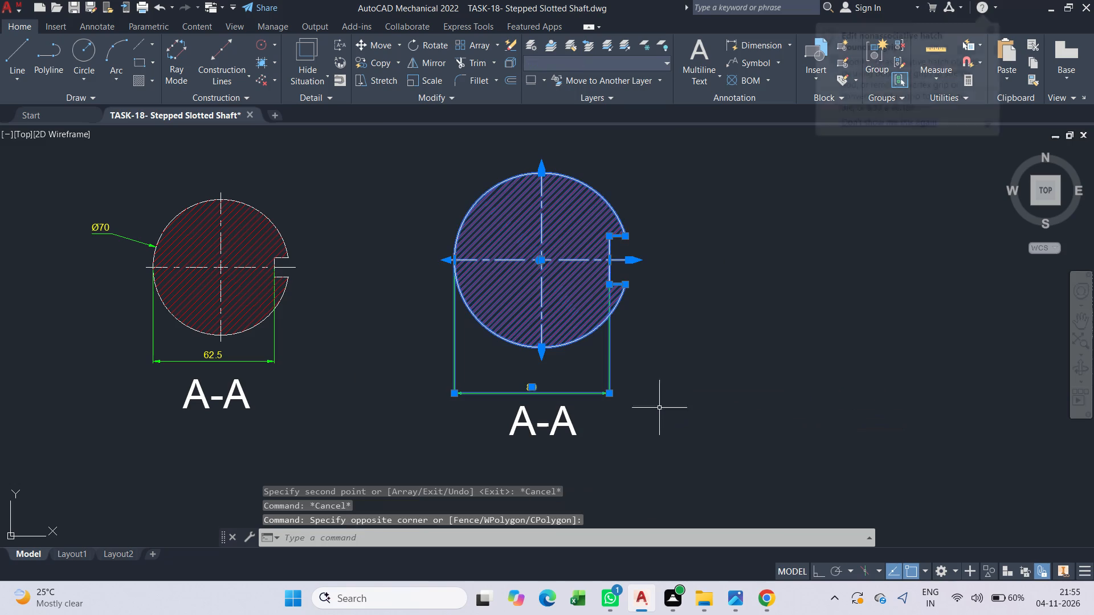
pyautogui.write('M')
pyautogui.press('space')
pyautogui.click(629, 423)
pyautogui.click(629, 409)
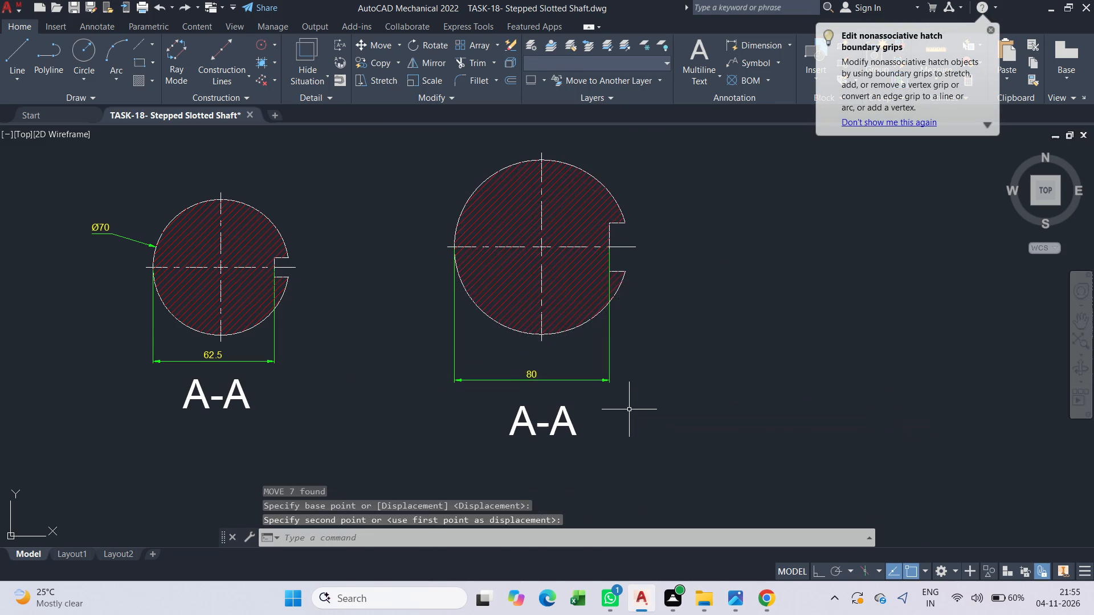
# Move the copied A-A label up slightly, closer to the 90-diameter section's dimension.
pyautogui.press('Escape')
pyautogui.moveTo(610, 446); pyautogui.dragTo(591, 434)
pyautogui.moveTo(559, 410); pyautogui.dragTo(565, 414)
pyautogui.write('M')
pyautogui.press('space')
pyautogui.click(627, 432)
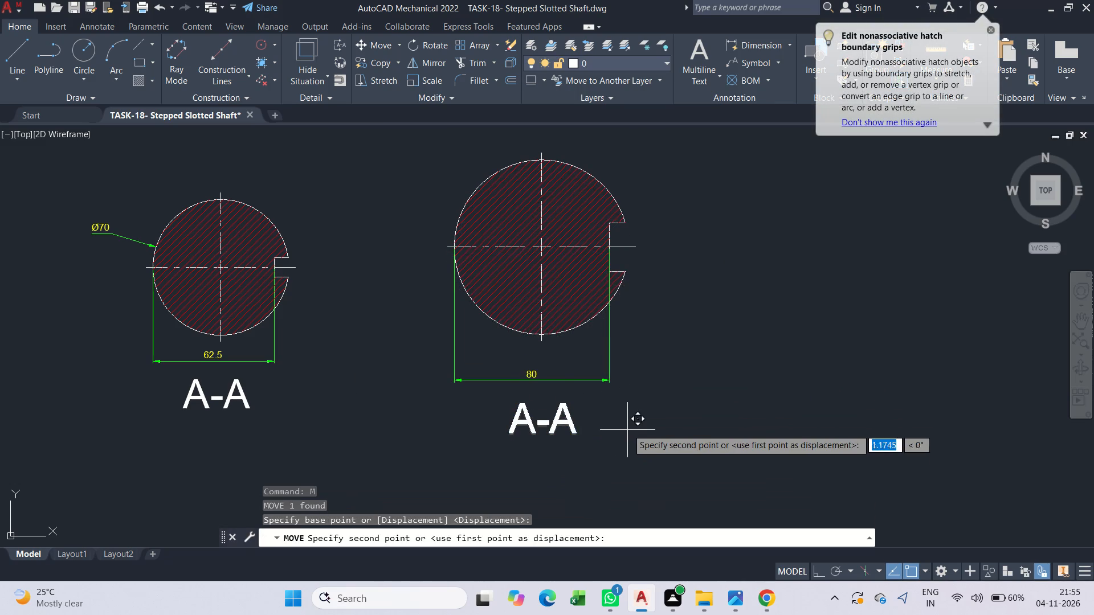
pyautogui.click(627, 420)
pyautogui.press('Escape')
# Change the copied label under the 90-diameter section to B-B.
pyautogui.doubleClick(546, 408)
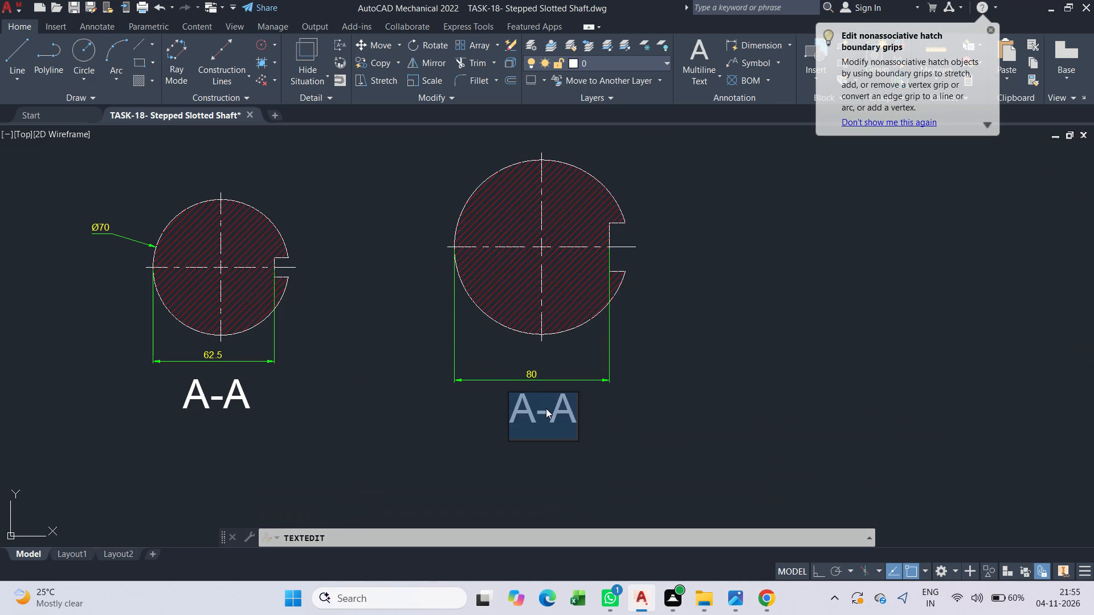
pyautogui.write('B-B')
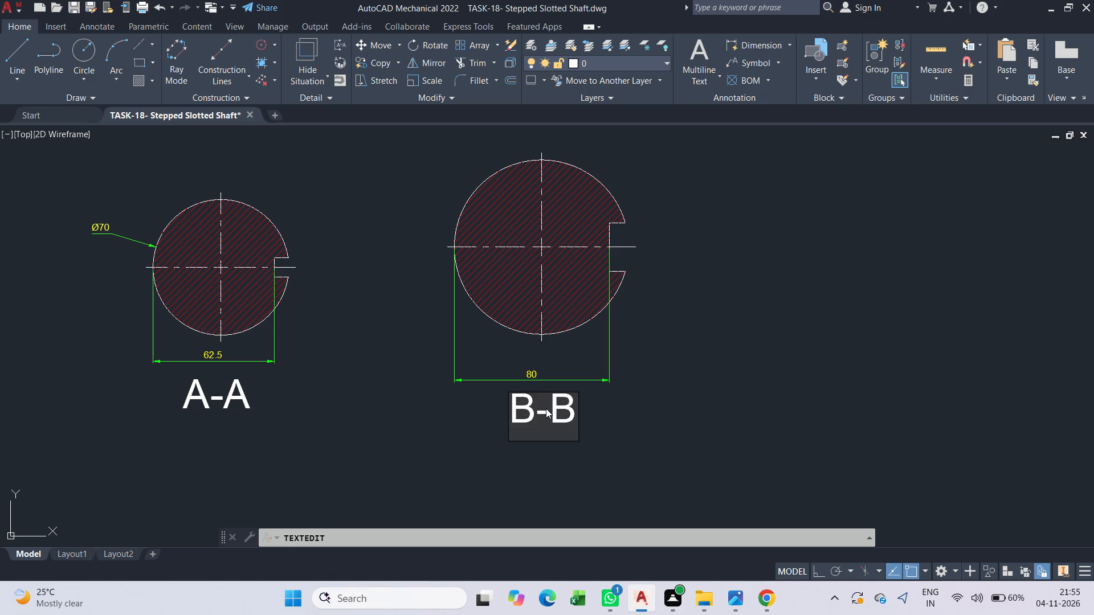
pyautogui.click(614, 416)
pyautogui.press('Escape')
# Save the drawing with section B-B labelled.
pyautogui.scroll(-2, 528, 388)
pyautogui.hotkey('ctrl', 's')
pyautogui.moveTo(569, 352); pyautogui.dragTo(557, 391, button='middle')
pyautogui.hotkey('ctrl', 's')
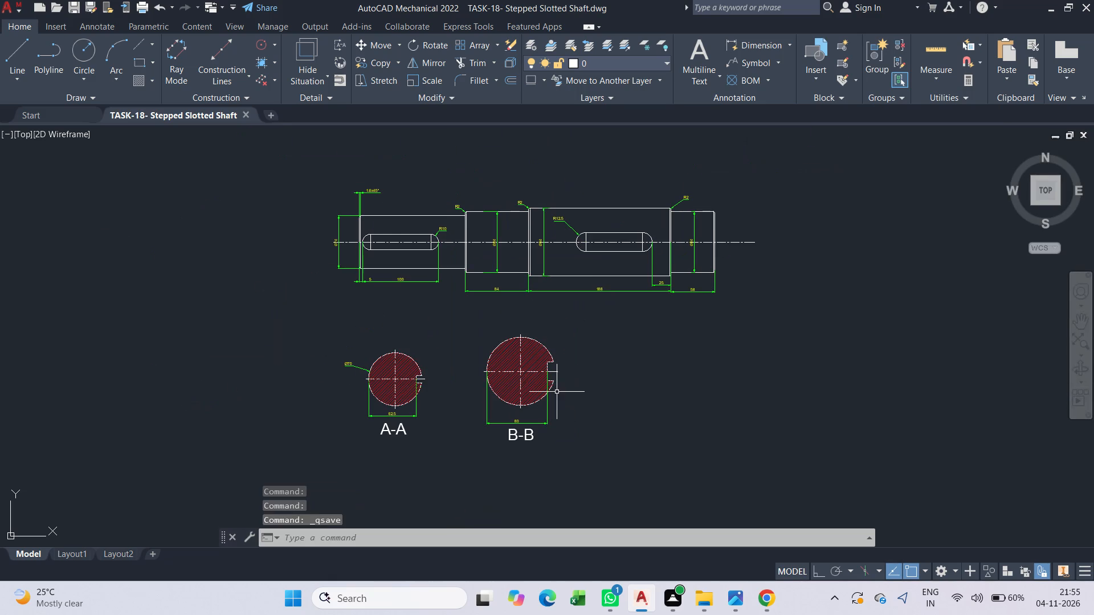
pyautogui.press('Escape')
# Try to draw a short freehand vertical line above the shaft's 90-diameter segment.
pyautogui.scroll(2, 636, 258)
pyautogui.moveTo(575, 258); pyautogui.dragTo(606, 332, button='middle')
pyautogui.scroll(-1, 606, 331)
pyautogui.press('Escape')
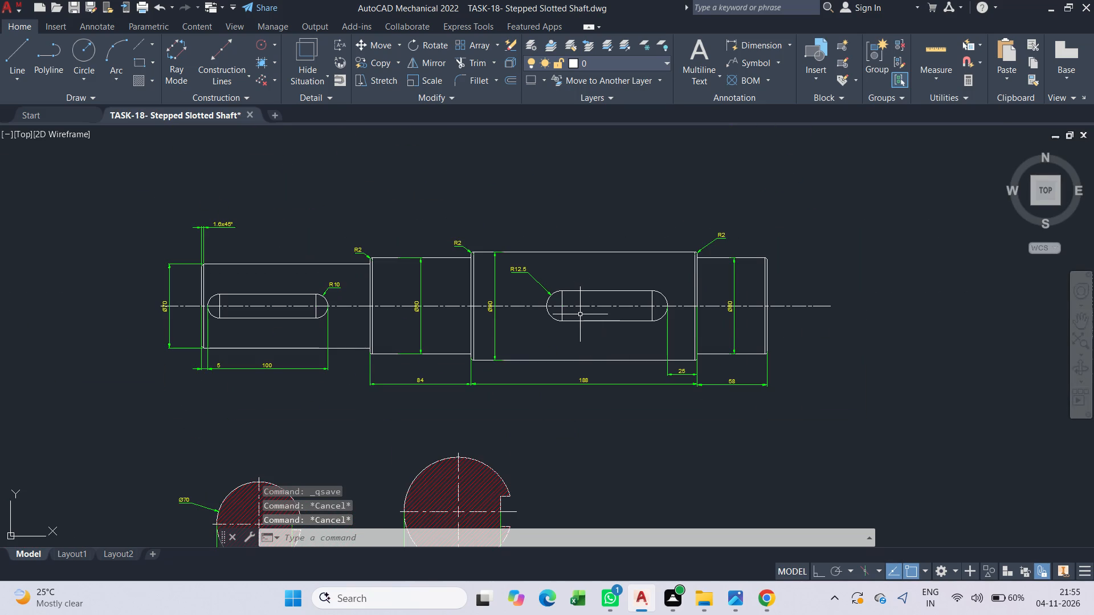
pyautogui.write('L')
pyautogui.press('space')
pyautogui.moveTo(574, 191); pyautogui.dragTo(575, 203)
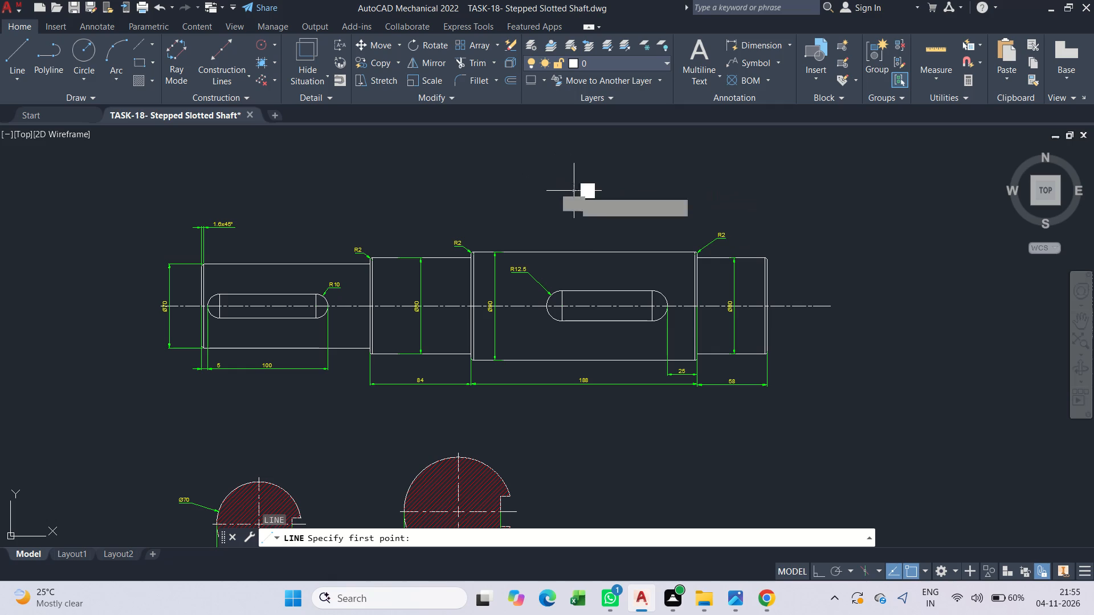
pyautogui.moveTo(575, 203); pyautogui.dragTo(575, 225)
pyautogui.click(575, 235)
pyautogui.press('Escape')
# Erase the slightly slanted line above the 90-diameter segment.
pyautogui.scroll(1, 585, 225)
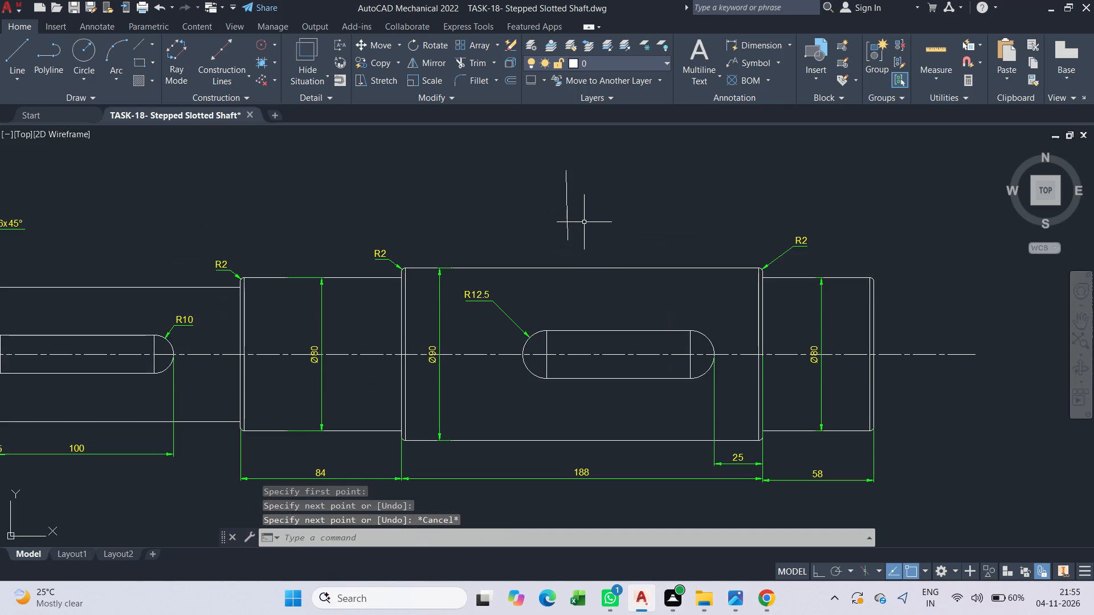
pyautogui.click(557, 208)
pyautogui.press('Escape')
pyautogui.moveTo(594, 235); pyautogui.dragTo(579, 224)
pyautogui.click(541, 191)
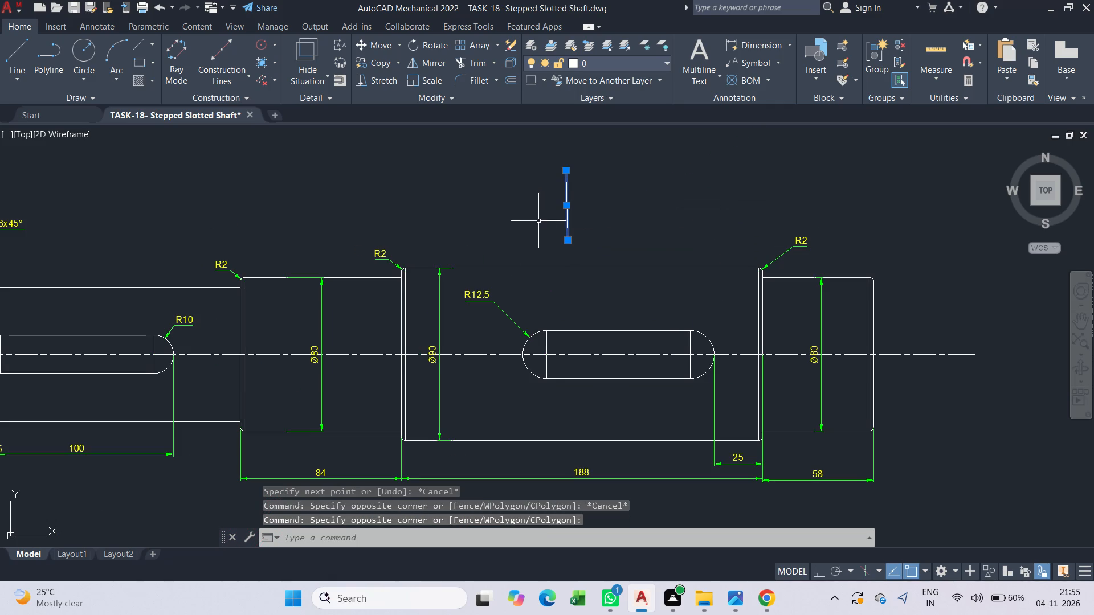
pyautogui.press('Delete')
# Draw a vertical line 50 mm long downward from above the 90-diameter segment near the slot's left end, with Ortho on.
pyautogui.write('L')
pyautogui.press('space')
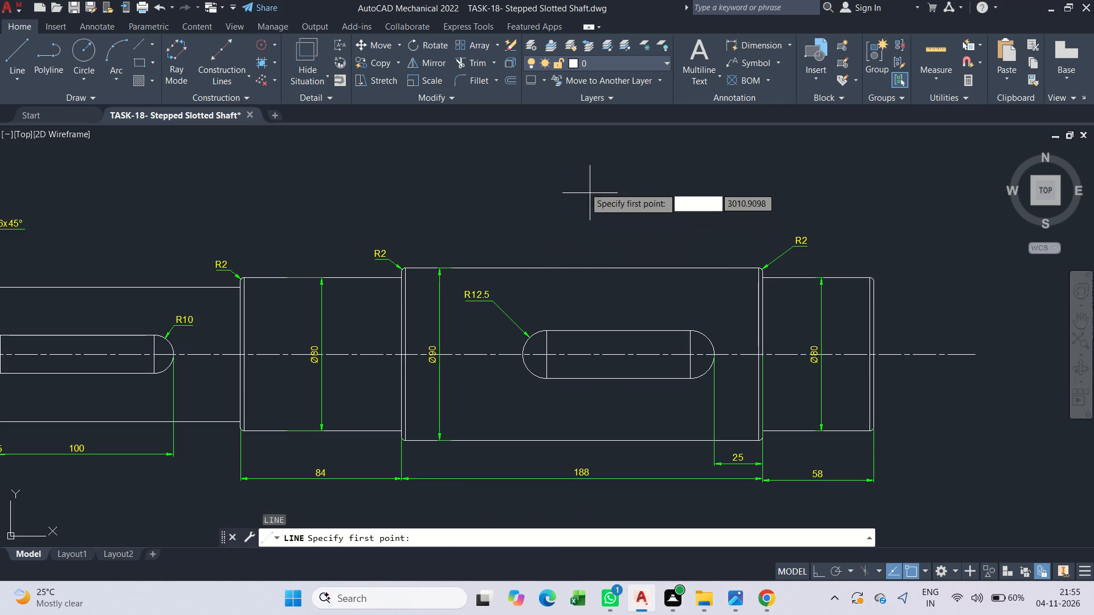
pyautogui.moveTo(561, 186); pyautogui.dragTo(566, 215)
pyautogui.scroll(2, 566, 224)
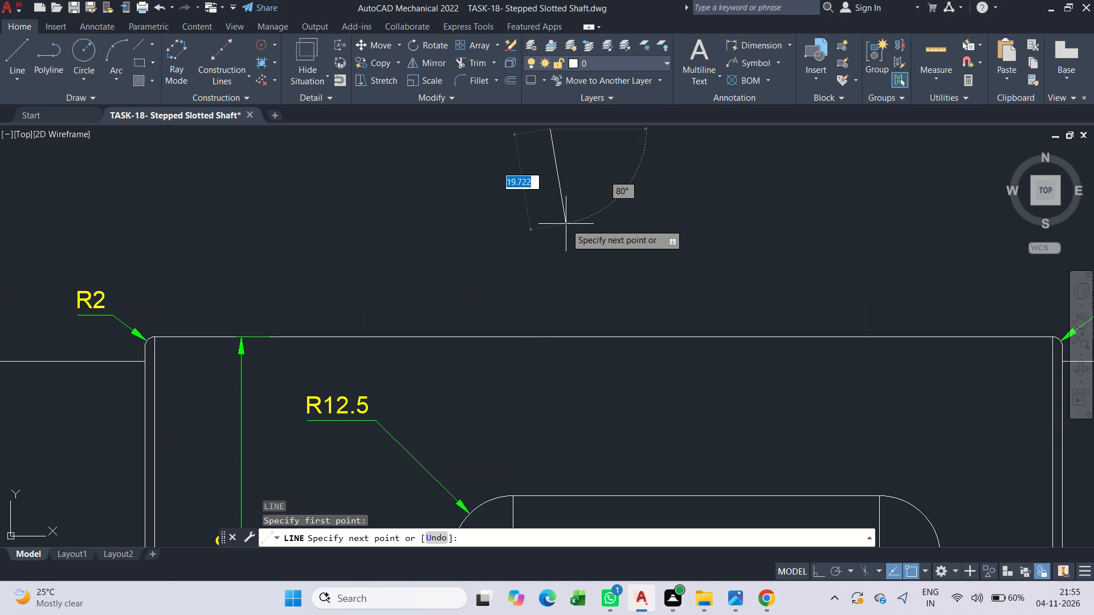
pyautogui.press('F8')
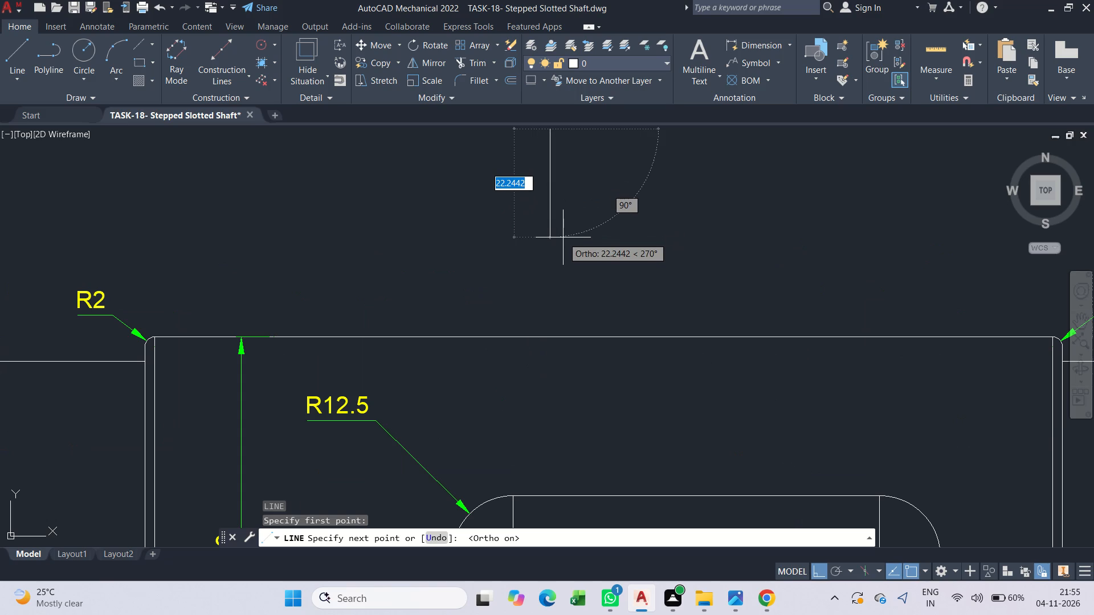
pyautogui.press('2')
pyautogui.press('BackSpace')
pyautogui.write('50')
pyautogui.press('Return')
pyautogui.press('Escape')
# Shorten the vertical line by stretching its lower end up to its midpoint, clear of the shaft's top edge.
pyautogui.moveTo(591, 266); pyautogui.dragTo(549, 250)
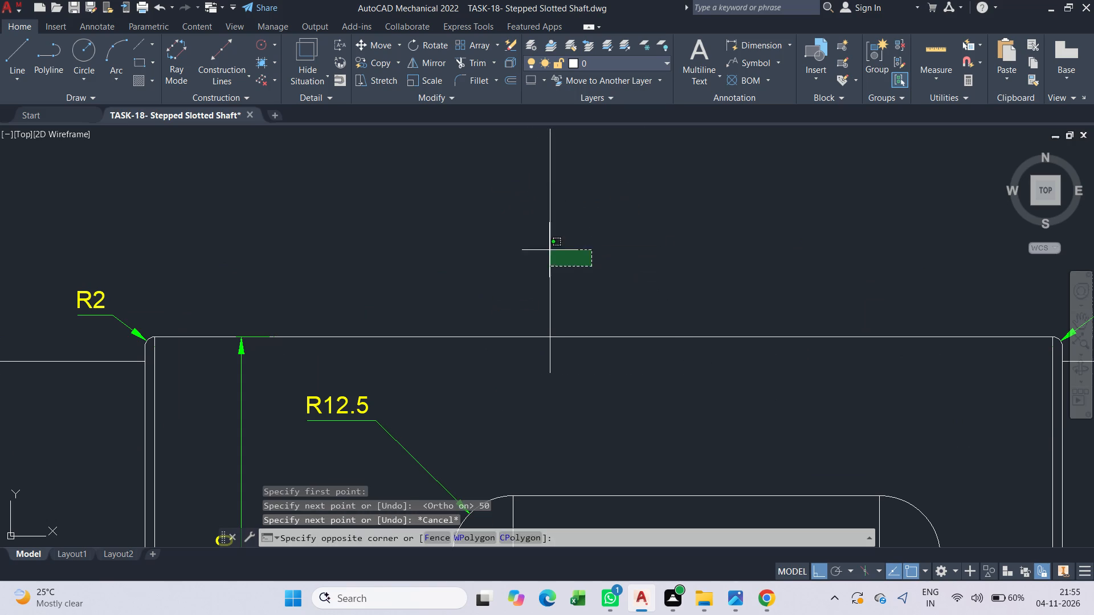
pyautogui.moveTo(493, 228); pyautogui.dragTo(529, 281)
pyautogui.click(552, 374)
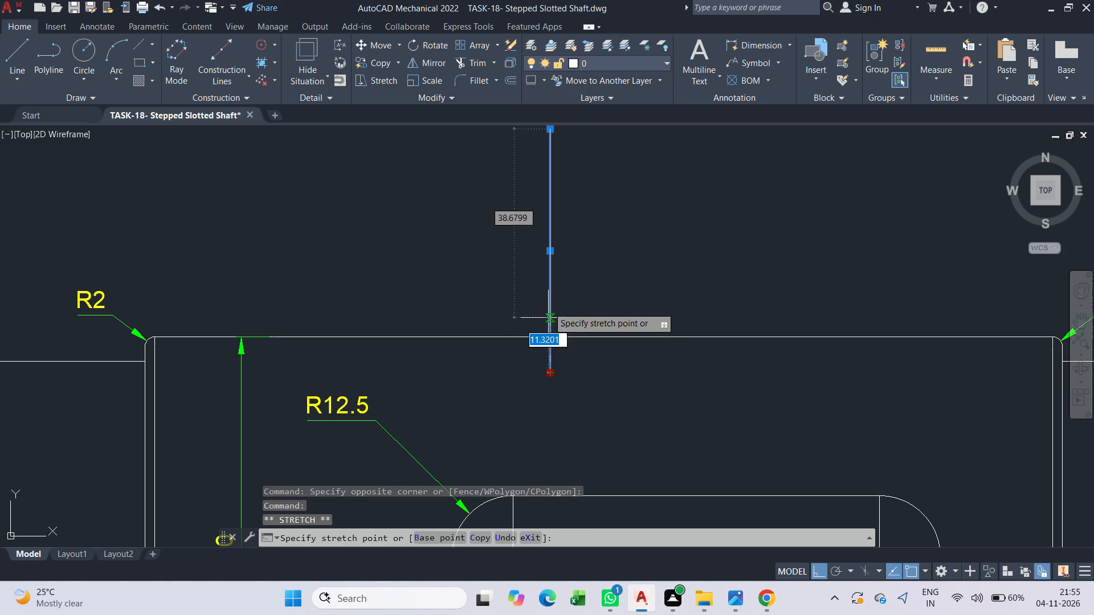
pyautogui.click(553, 253)
pyautogui.press('Escape')
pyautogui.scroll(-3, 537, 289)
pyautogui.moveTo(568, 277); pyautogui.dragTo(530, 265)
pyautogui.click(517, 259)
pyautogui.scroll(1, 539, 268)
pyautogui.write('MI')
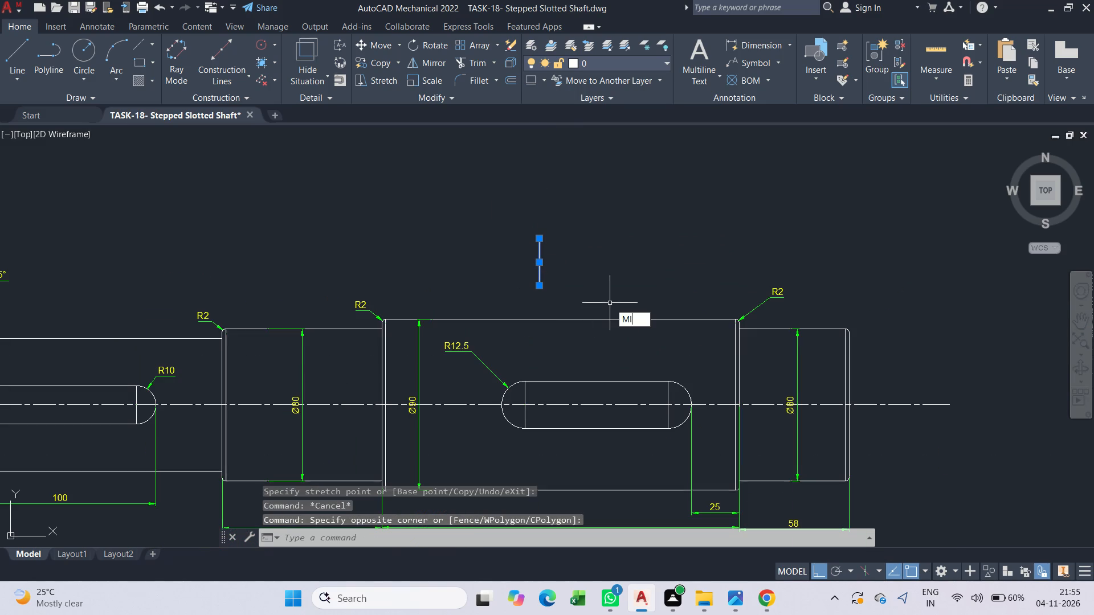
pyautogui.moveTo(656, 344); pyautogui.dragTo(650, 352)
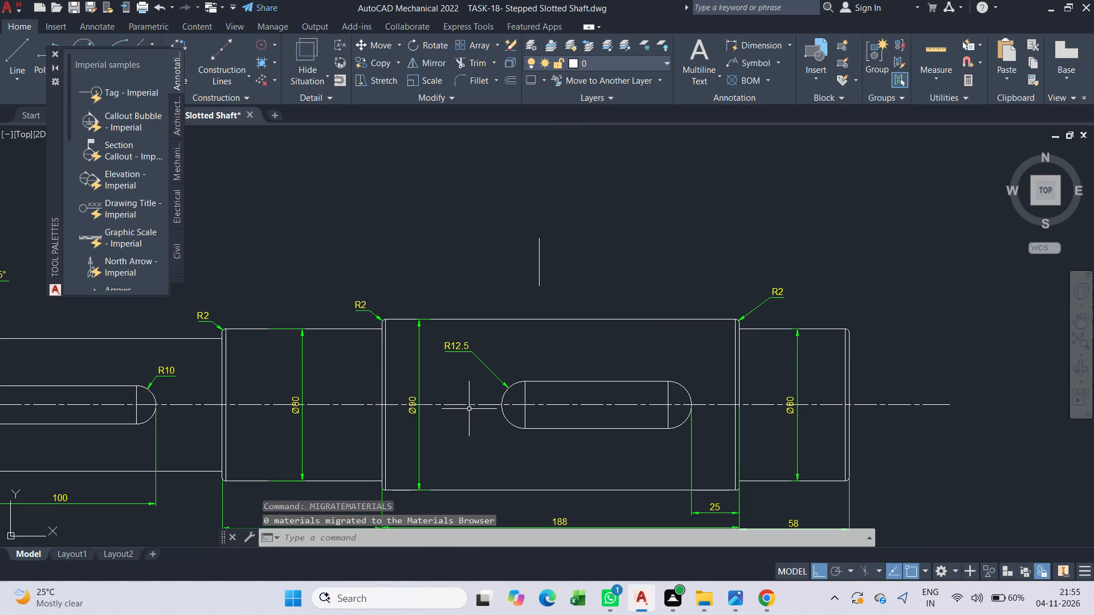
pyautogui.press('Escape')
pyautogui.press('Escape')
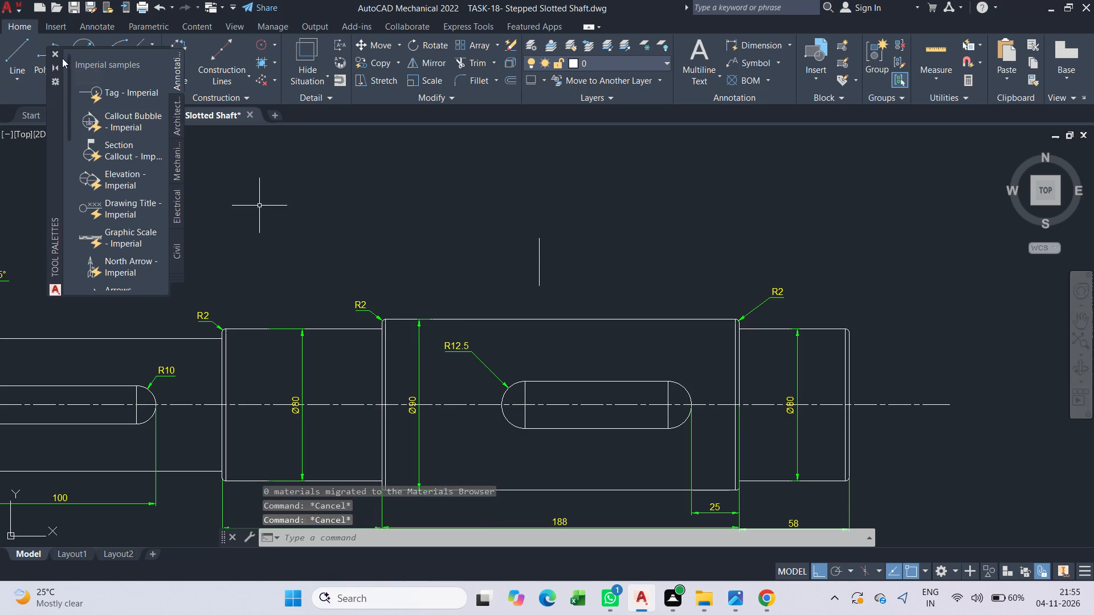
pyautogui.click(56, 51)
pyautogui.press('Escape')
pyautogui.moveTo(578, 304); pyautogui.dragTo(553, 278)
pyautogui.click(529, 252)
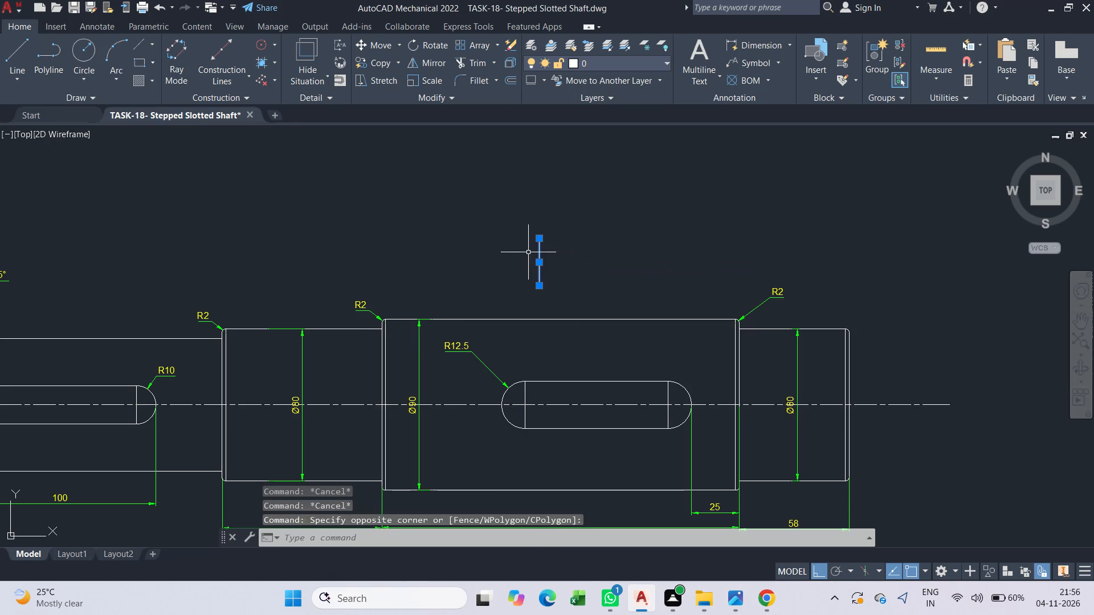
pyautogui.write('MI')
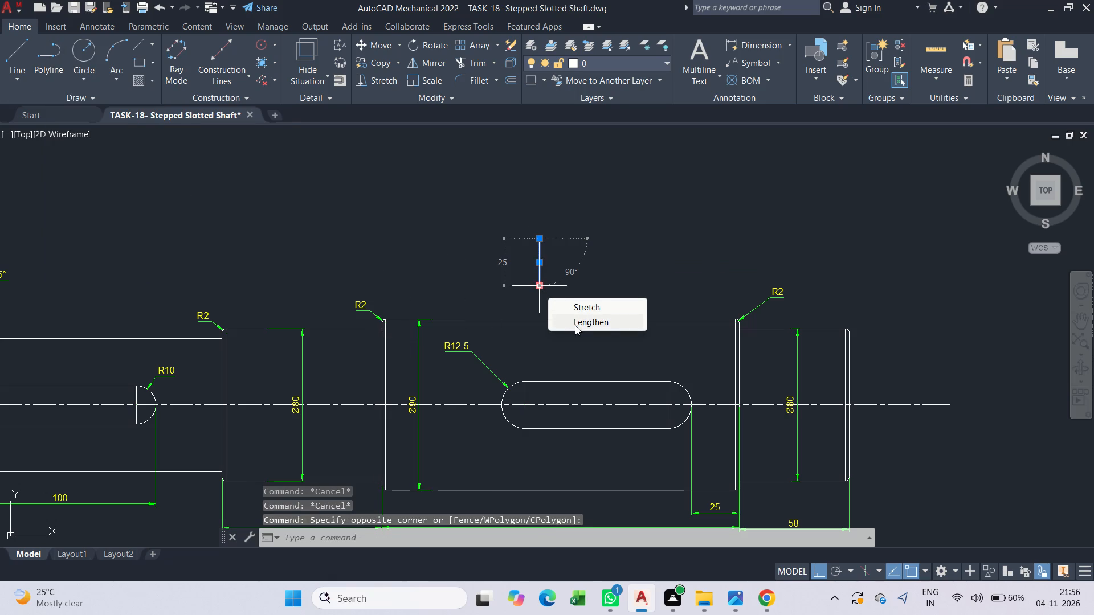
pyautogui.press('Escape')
# Mirror the short vertical line above the 90-diameter segment about the shaft's horizontal centerline, keeping the source line.
pyautogui.moveTo(554, 290); pyautogui.dragTo(528, 268)
pyautogui.click(512, 248)
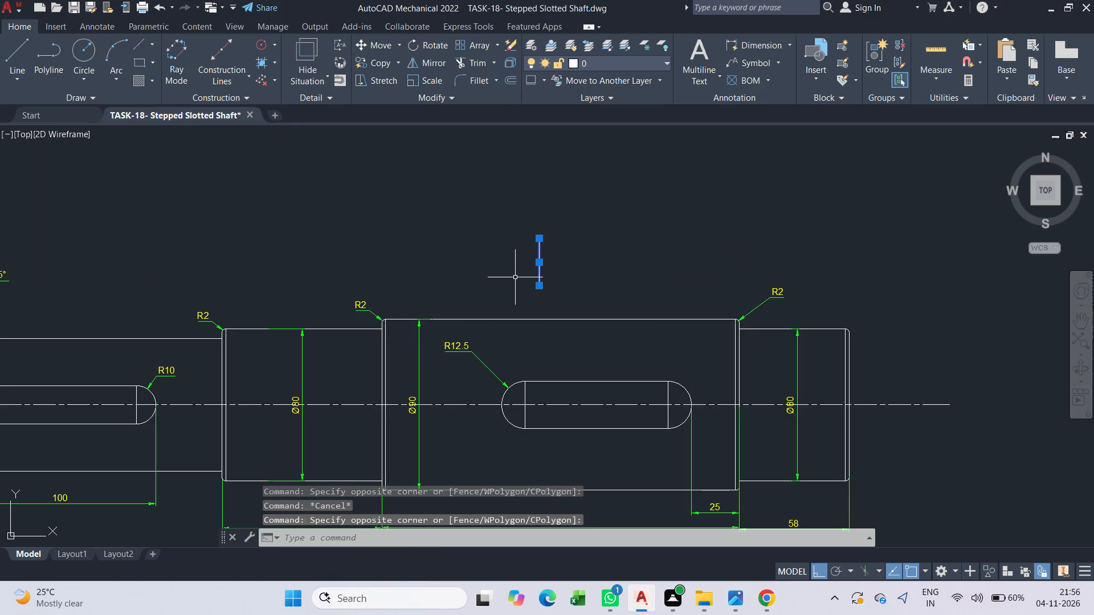
pyautogui.write('MI')
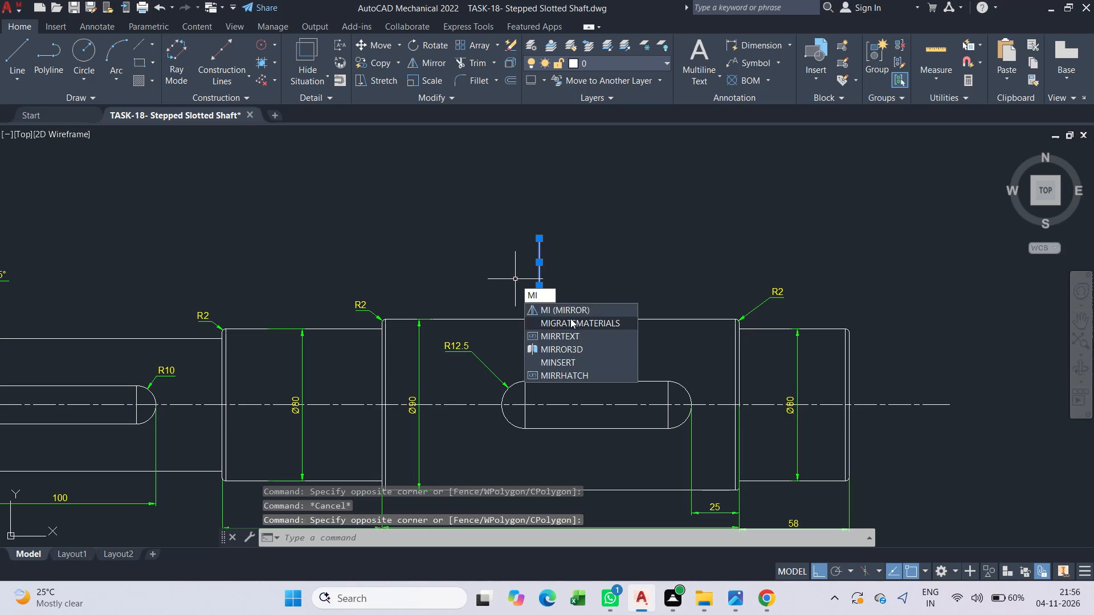
pyautogui.click(569, 316)
pyautogui.click(486, 404)
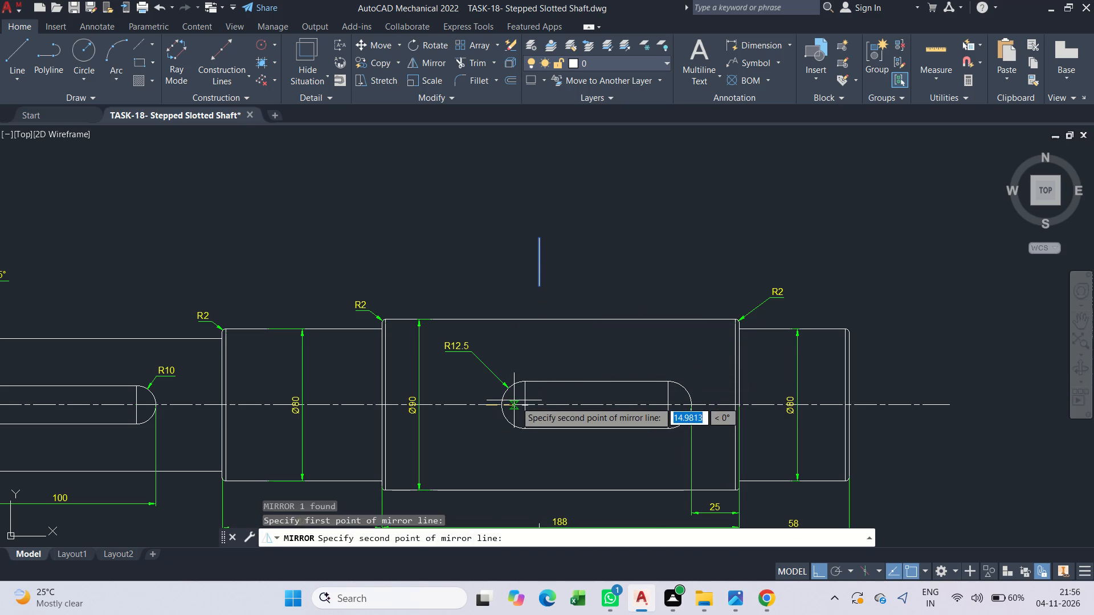
pyautogui.click(523, 403)
pyautogui.moveTo(549, 452); pyautogui.dragTo(523, 403)
pyautogui.scroll(-3, 496, 374)
pyautogui.scroll(3, 504, 423)
pyautogui.press('Escape')
# Draw a short horizontal line leftward from the midpoint of the vertical cutting-plane line above the shaft.
pyautogui.scroll(1, 513, 401)
pyautogui.moveTo(489, 369); pyautogui.dragTo(499, 435, button='middle')
pyautogui.scroll(-2, 499, 435)
pyautogui.scroll(1, 491, 301)
pyautogui.write('L')
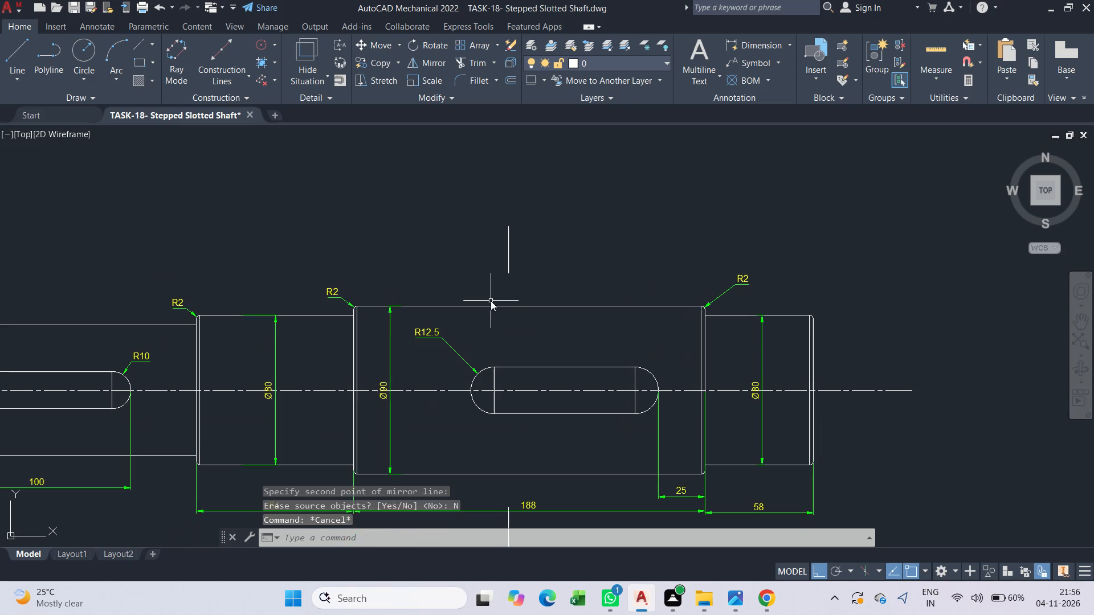
pyautogui.press('space')
pyautogui.click(506, 247)
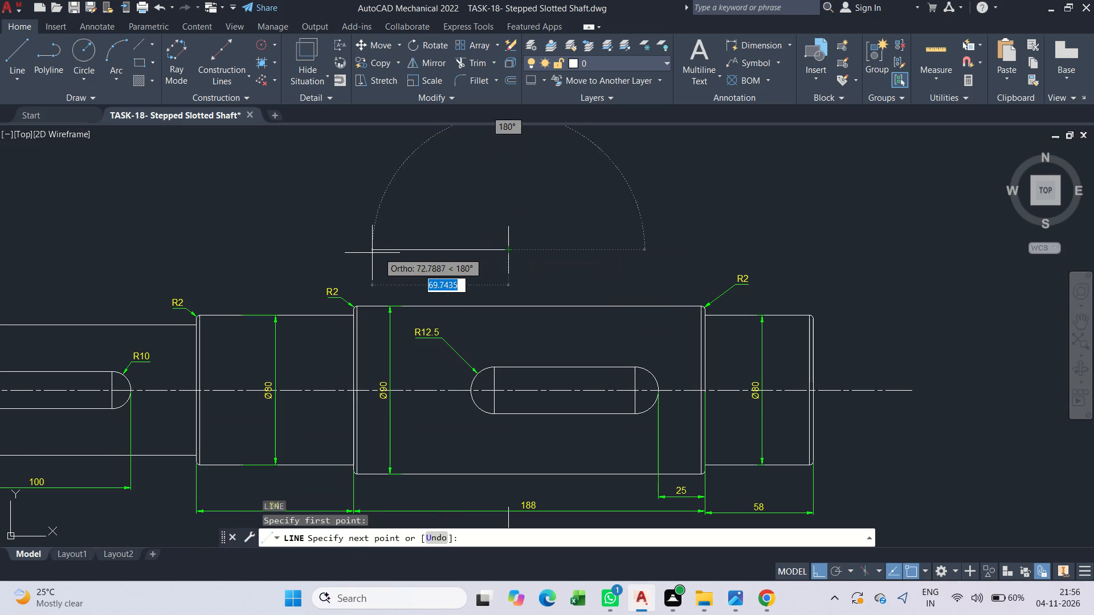
pyautogui.click(450, 248)
pyautogui.press('Escape')
# Copy the horizontal line from its junction with the upper vertical line to the midpoint of the mirrored vertical line below the shaft.
pyautogui.moveTo(480, 274); pyautogui.dragTo(467, 260)
pyautogui.click(457, 245)
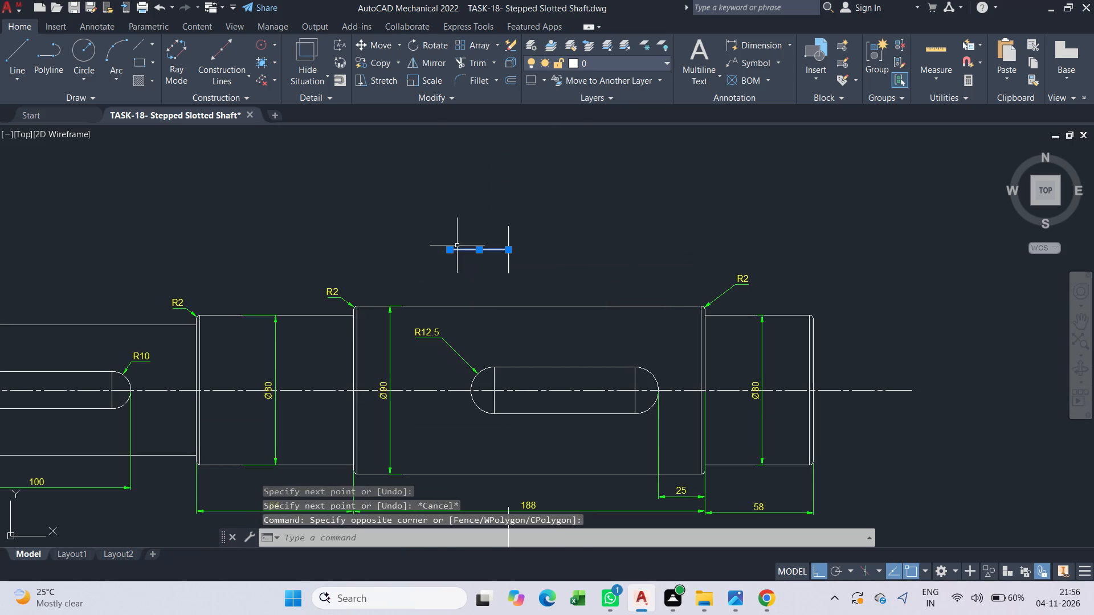
pyautogui.press('c')
pyautogui.click(512, 333)
pyautogui.moveTo(507, 252); pyautogui.dragTo(506, 262)
pyautogui.moveTo(472, 341); pyautogui.dragTo(485, 183, button='middle')
pyautogui.scroll(-1, 485, 183)
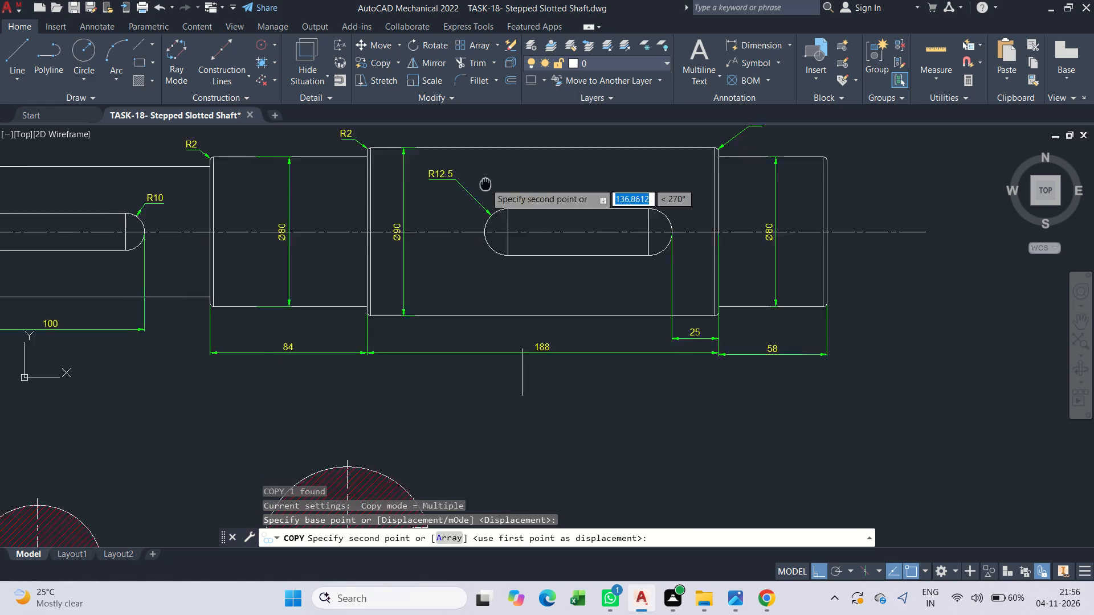
pyautogui.scroll(3, 506, 300)
pyautogui.click(506, 301)
pyautogui.press('Escape')
pyautogui.scroll(-3, 438, 313)
pyautogui.moveTo(438, 313); pyautogui.dragTo(440, 359, button='middle')
pyautogui.scroll(3, 456, 346)
pyautogui.press('Escape')
pyautogui.scroll(2, 468, 345)
pyautogui.scroll(-2, 468, 345)
pyautogui.press('Escape')
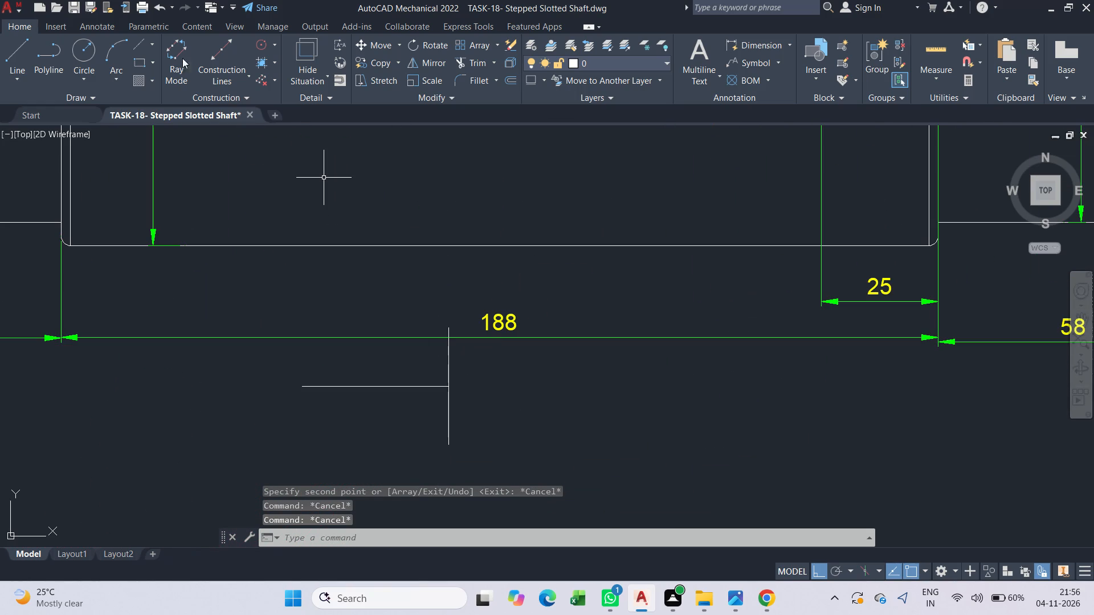
# Draw a small 3-sided polygon inscribed in a circle, centred where the lower horizontal and vertical lines meet, with one vertex pointing right.
pyautogui.click(153, 63)
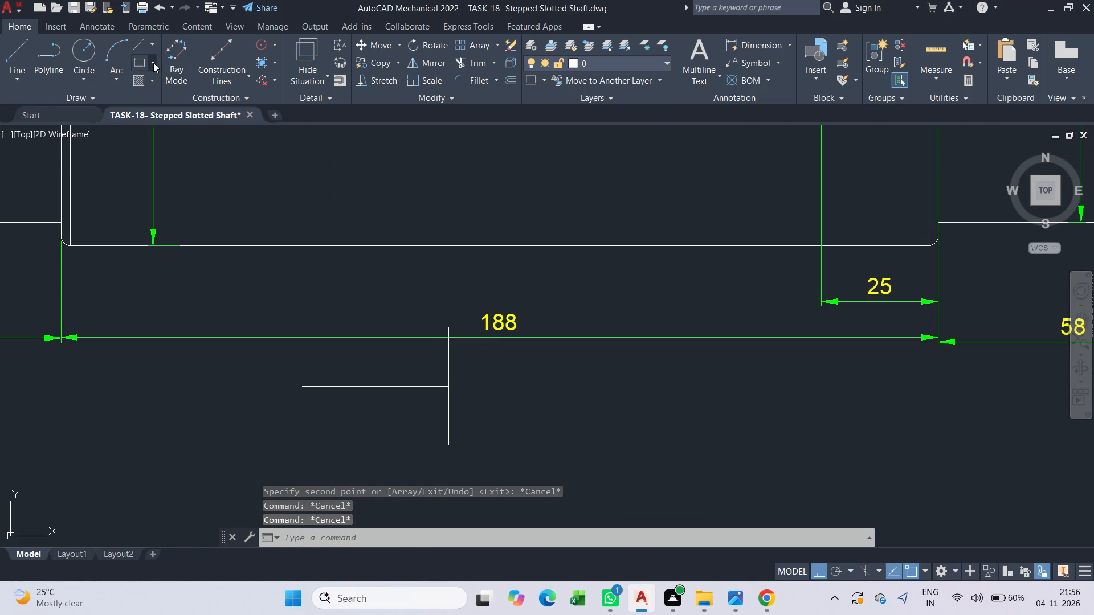
pyautogui.click(153, 63)
pyautogui.click(153, 47)
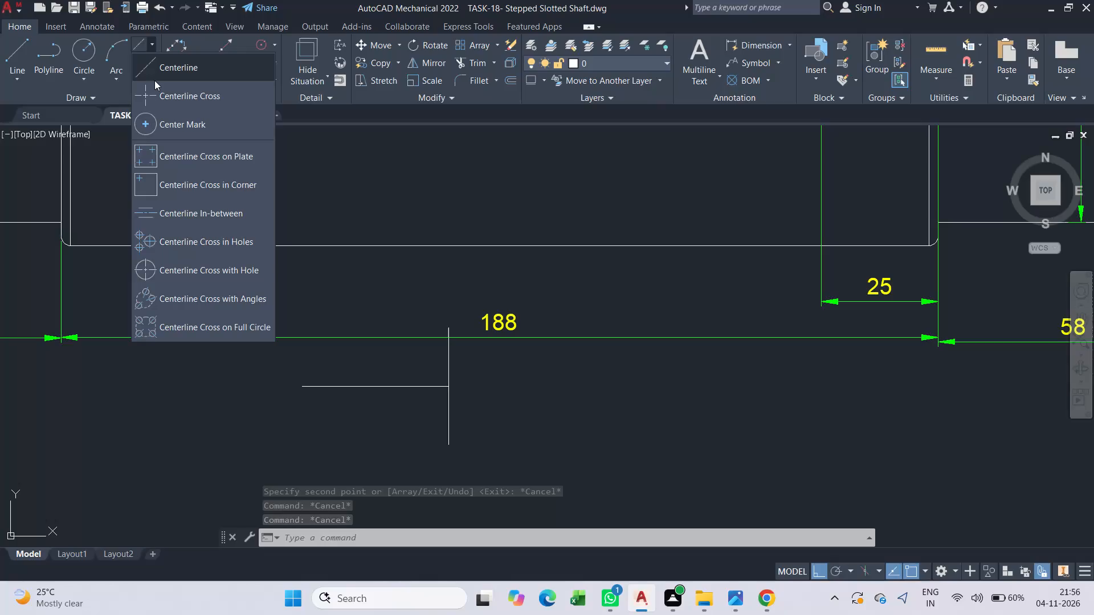
pyautogui.press('Escape')
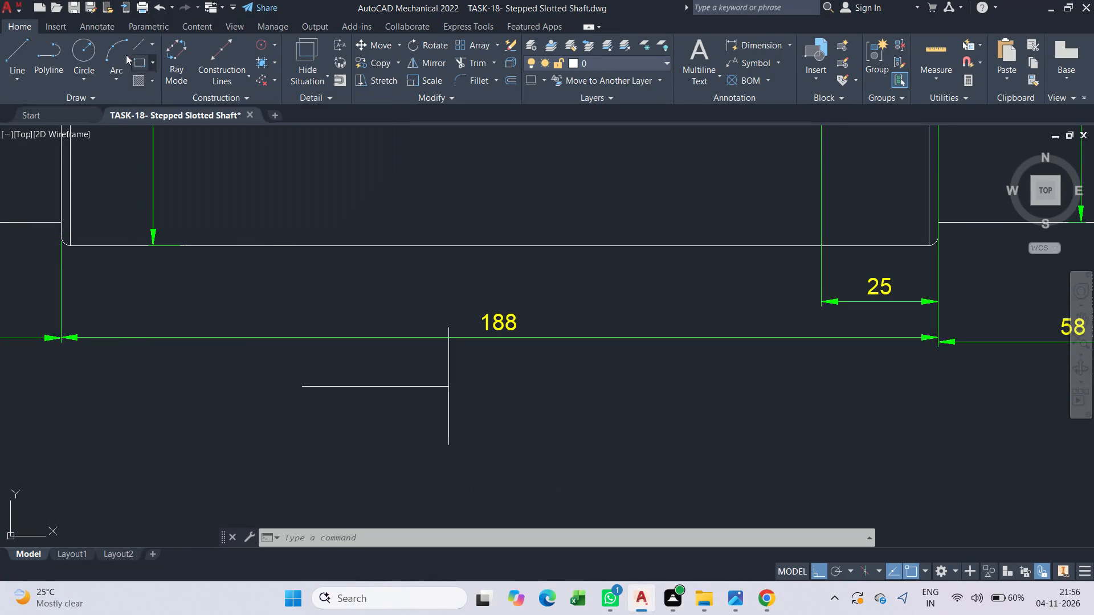
pyautogui.click(152, 64)
pyautogui.press('Escape')
pyautogui.click(97, 100)
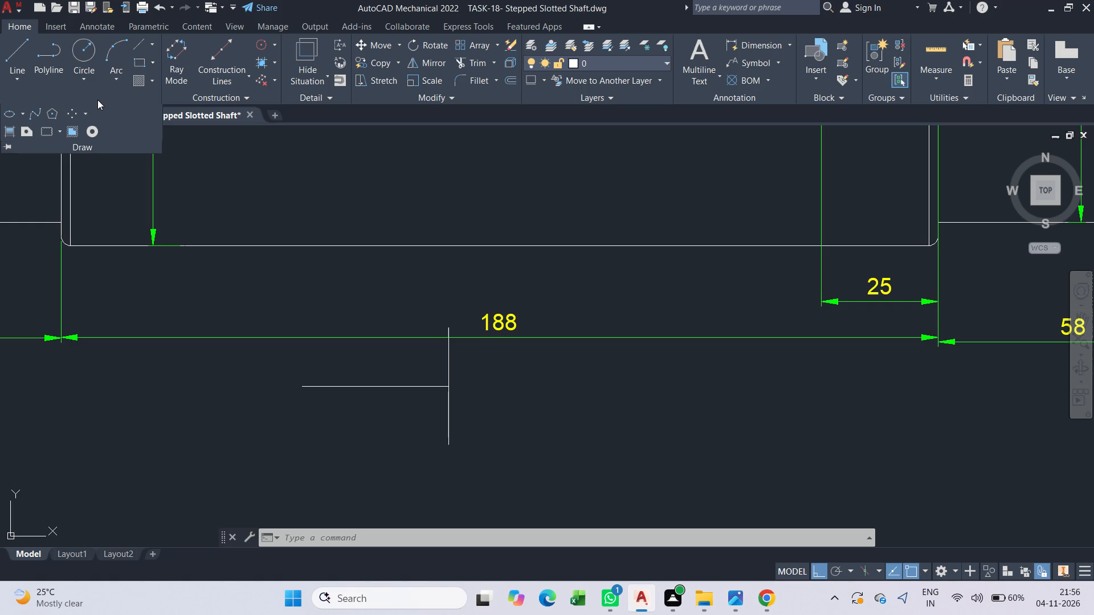
pyautogui.click(56, 114)
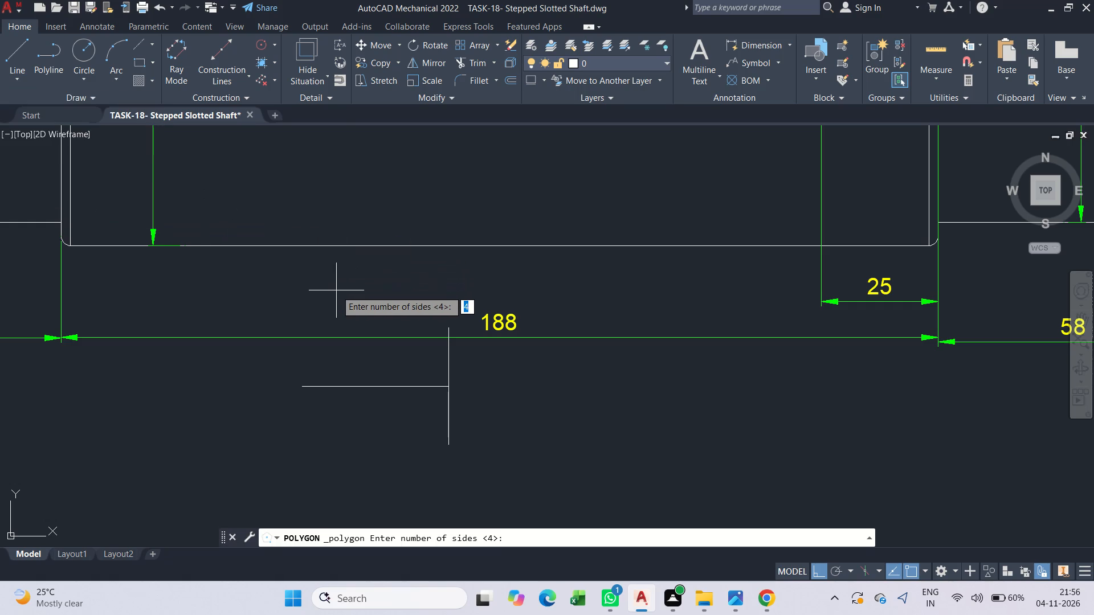
pyautogui.press('3')
pyautogui.press('Return')
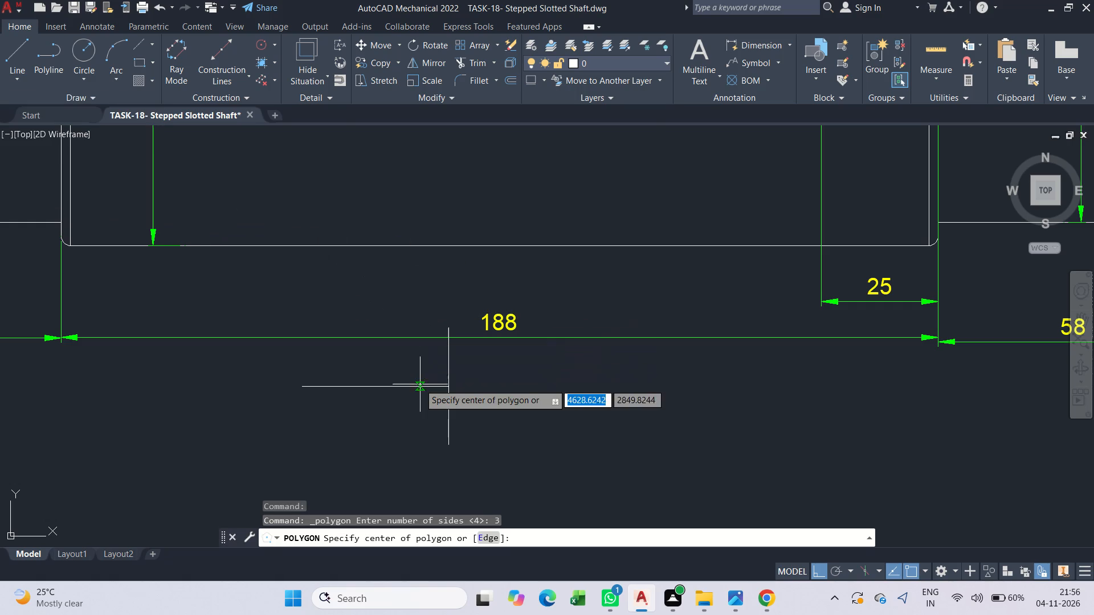
pyautogui.moveTo(450, 387); pyautogui.dragTo(434, 384)
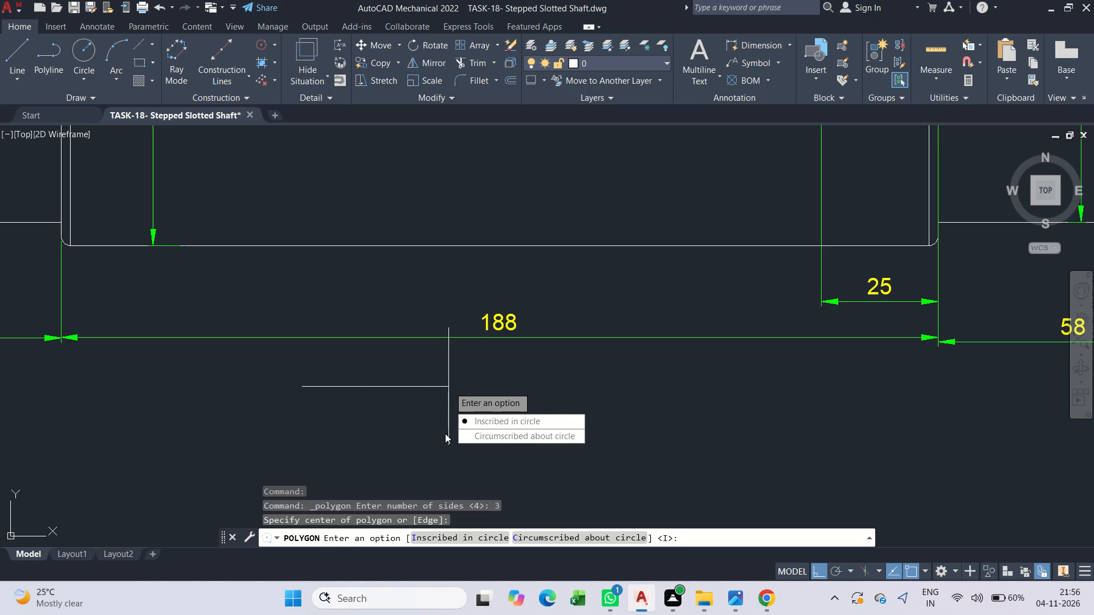
pyautogui.moveTo(483, 425); pyautogui.dragTo(413, 379)
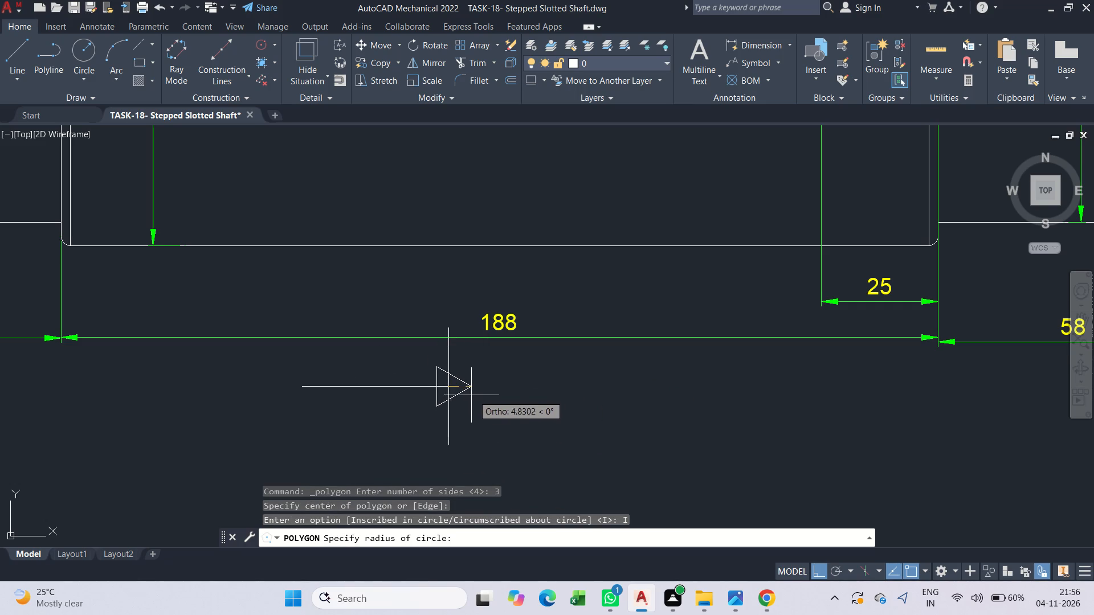
pyautogui.click(477, 395)
pyautogui.press('Escape')
# Stretch the triangle's vertical base edge to the left along the horizontal line to form an elongated arrowhead.
pyautogui.scroll(1, 438, 395)
pyautogui.moveTo(442, 397); pyautogui.dragTo(428, 392)
pyautogui.click(420, 390)
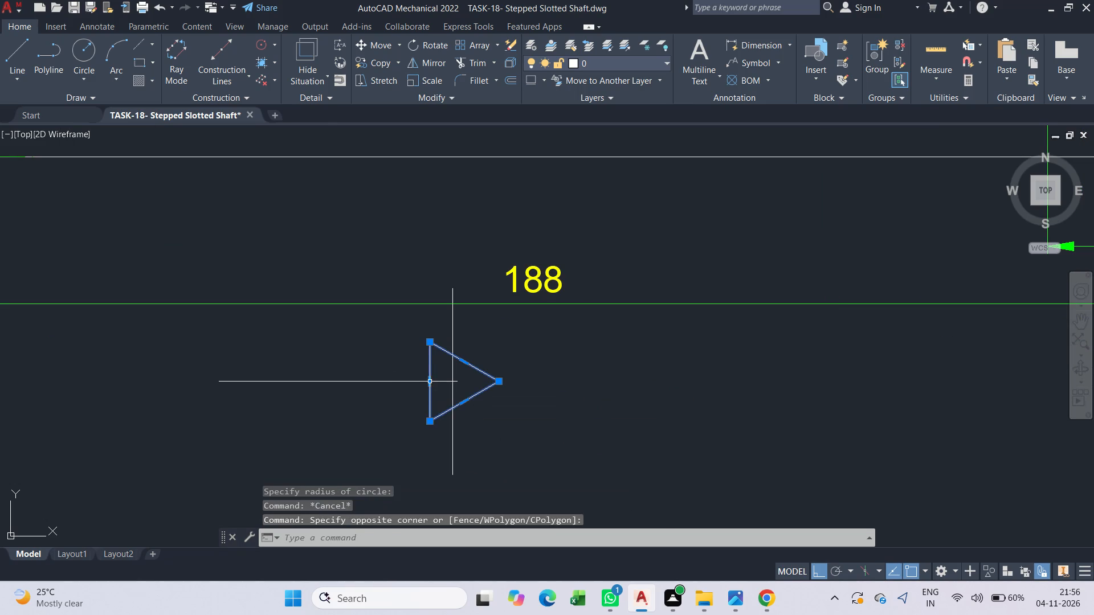
pyautogui.click(428, 379)
pyautogui.click(359, 382)
pyautogui.press('Escape')
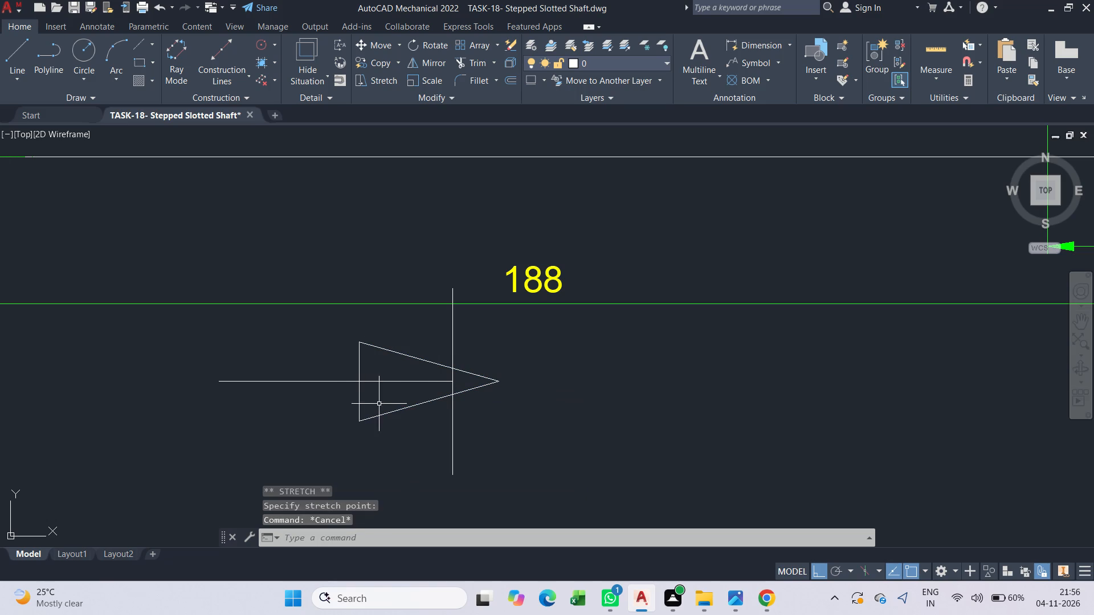
# Move the triangular arrowhead so its tip lies where the lower horizontal line meets the vertical line.
pyautogui.scroll(-1, 360, 393)
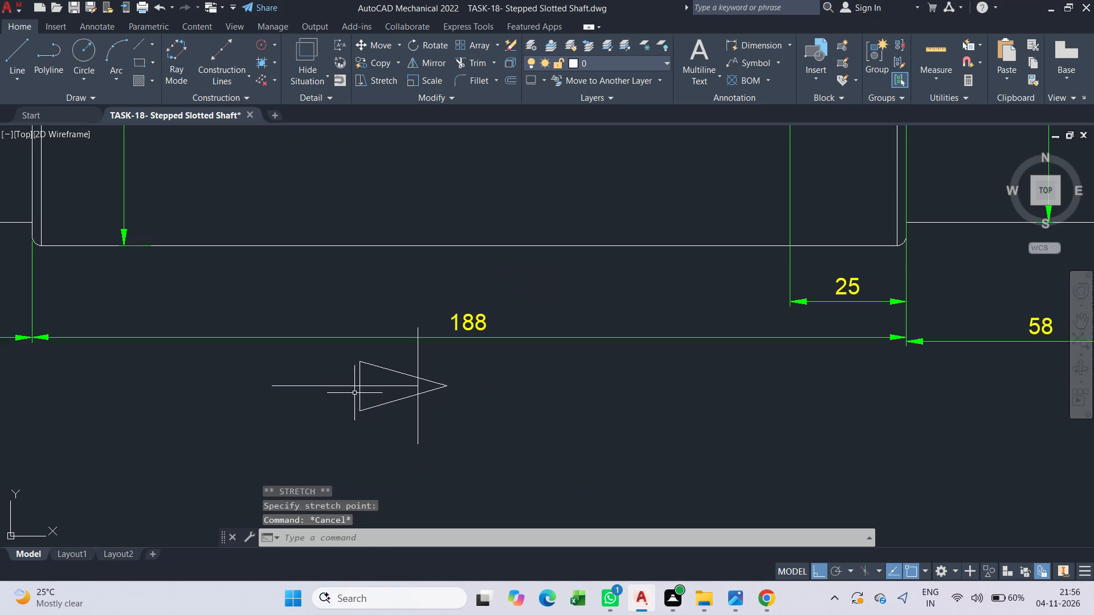
pyautogui.scroll(1, 417, 465)
pyautogui.moveTo(382, 404); pyautogui.dragTo(377, 400)
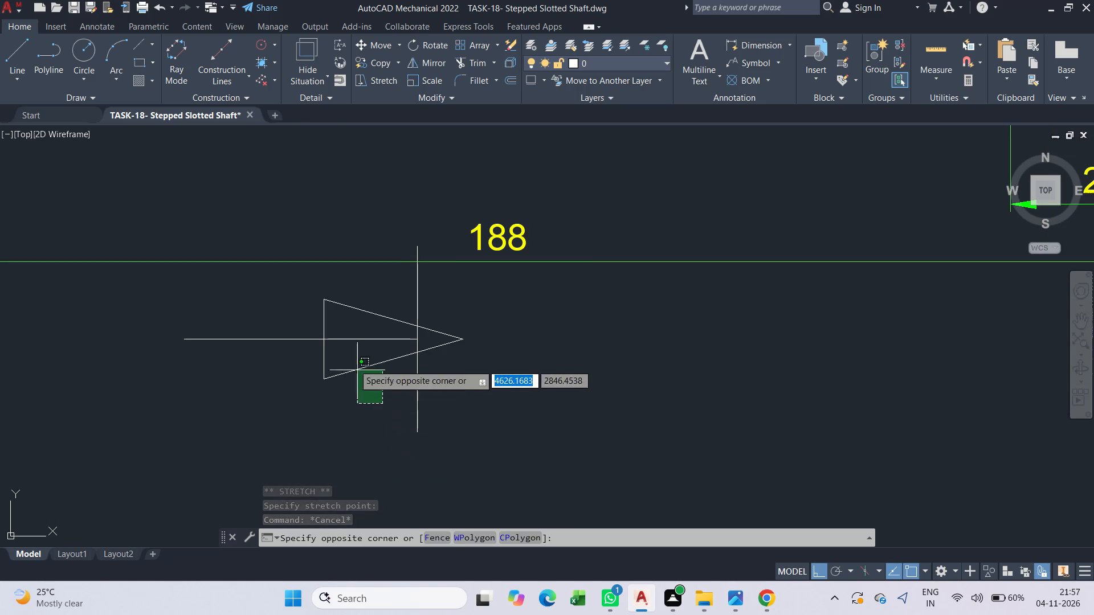
pyautogui.click(352, 363)
pyautogui.write('M')
pyautogui.press('space')
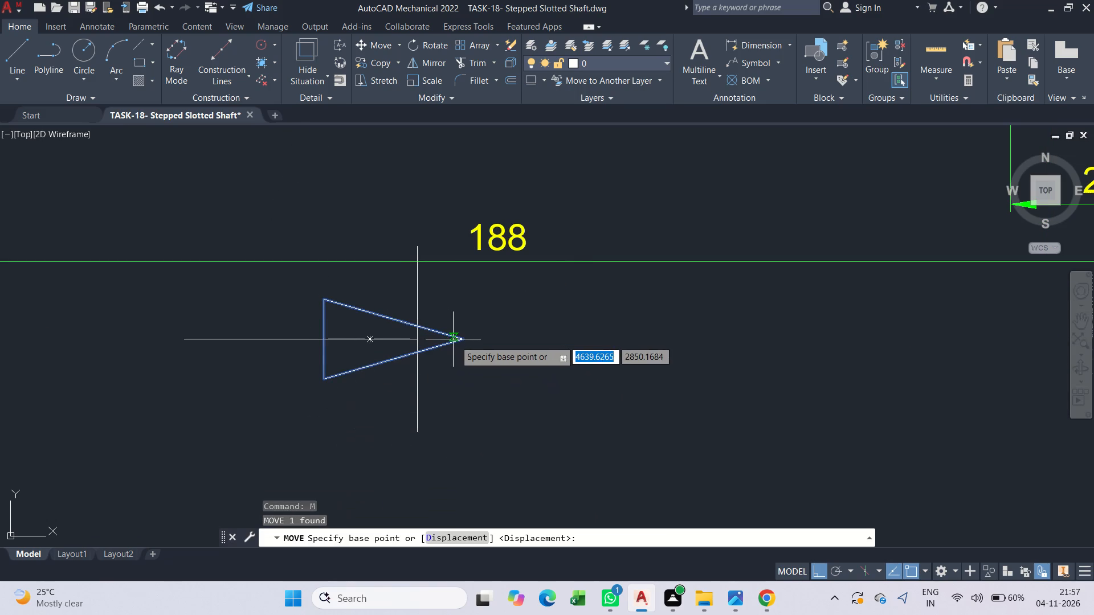
pyautogui.click(459, 343)
pyautogui.click(423, 341)
pyautogui.press('Escape')
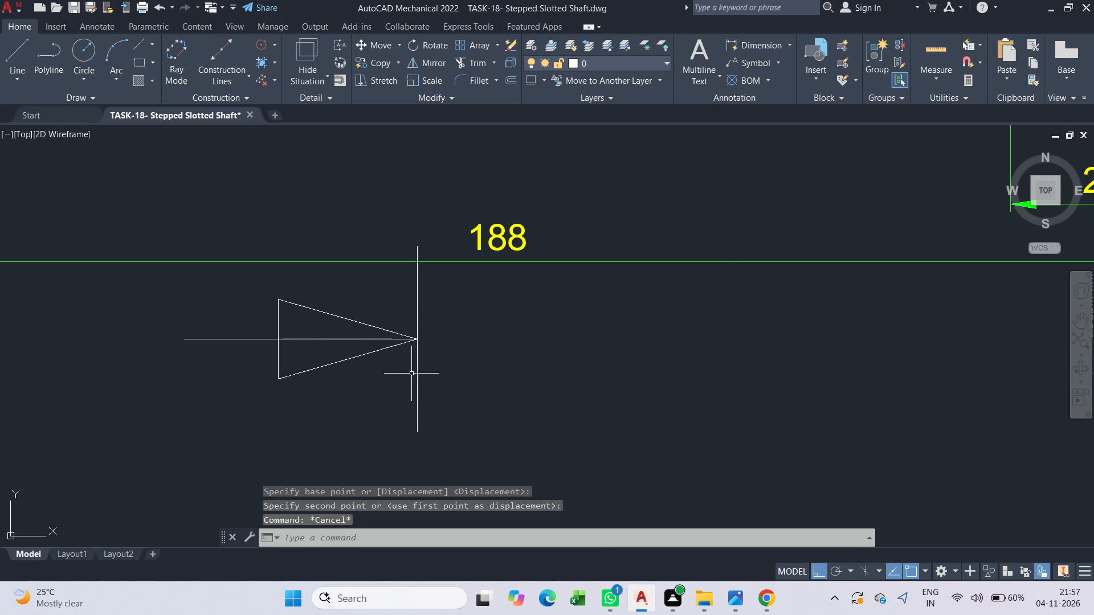
# Lengthen the lower horizontal line by stretching its free end further left, away from the arrowhead.
pyautogui.click(245, 343)
pyautogui.click(218, 321)
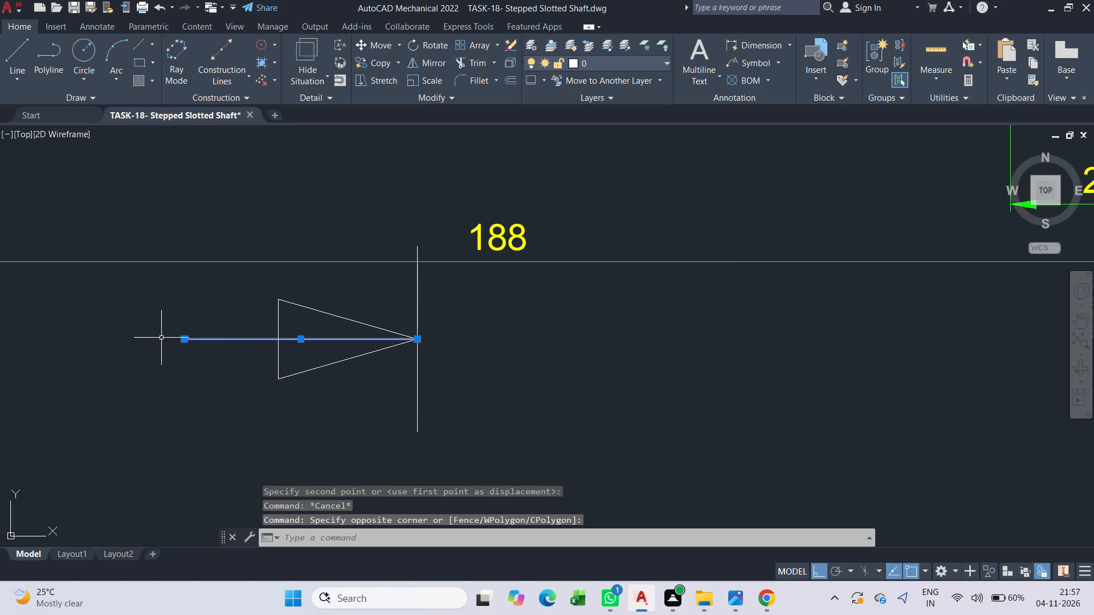
pyautogui.click(190, 338)
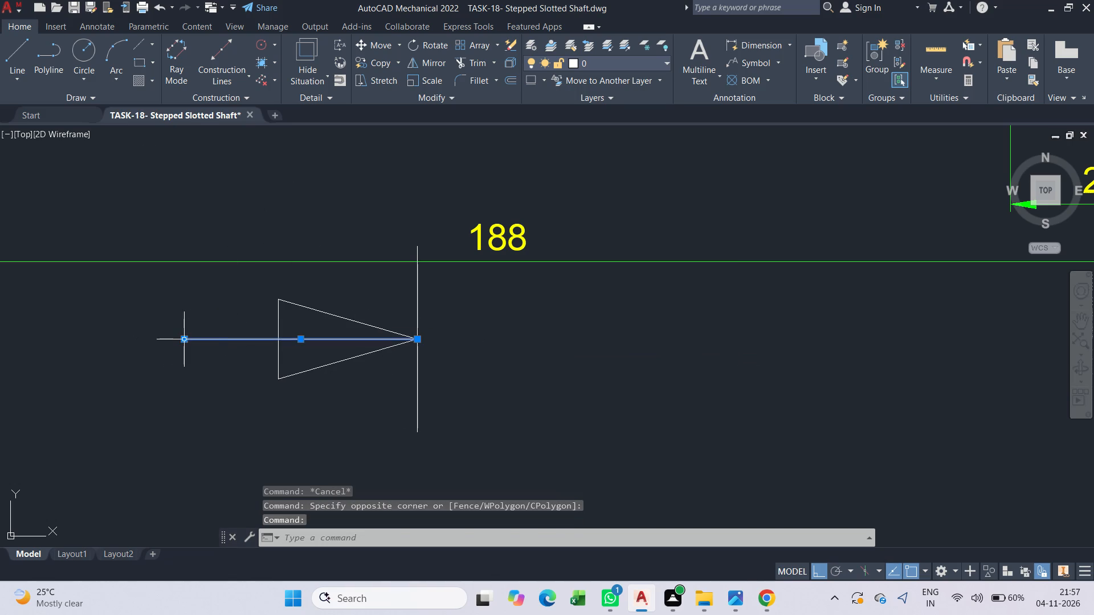
pyautogui.click(182, 338)
pyautogui.click(101, 338)
pyautogui.press('Escape')
pyautogui.scroll(-3, 225, 335)
pyautogui.moveTo(239, 327); pyautogui.dragTo(306, 324, button='middle')
pyautogui.press('Escape')
# Copy the lower arrowhead and its horizontal line from the arrow tip to the vertical cutting-plane line above the shaft.
pyautogui.scroll(2, 307, 321)
pyautogui.click(341, 385)
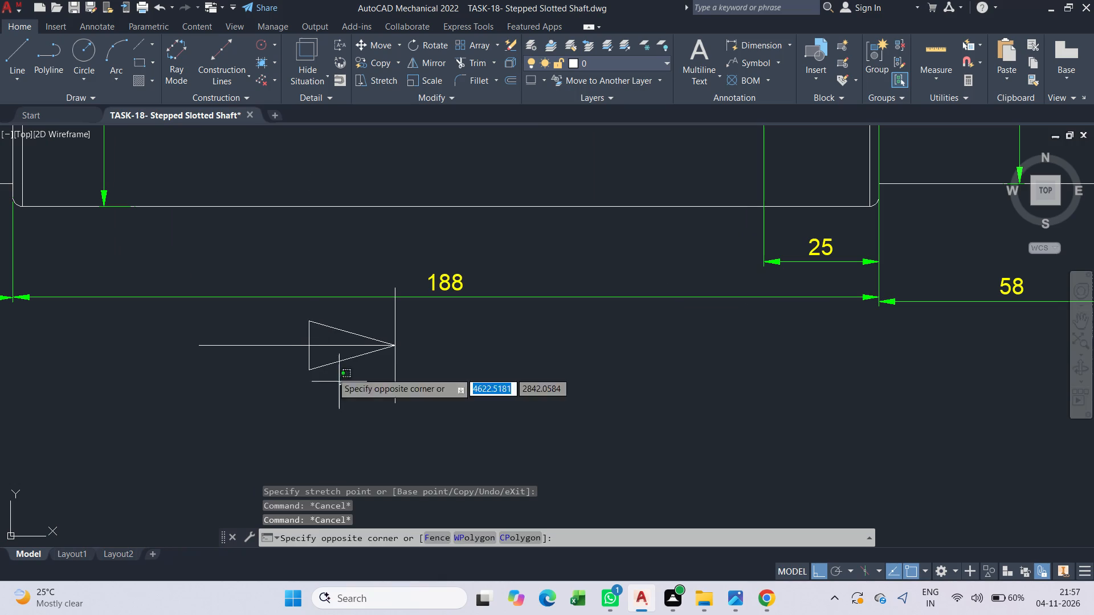
pyautogui.click(300, 322)
pyautogui.press('c')
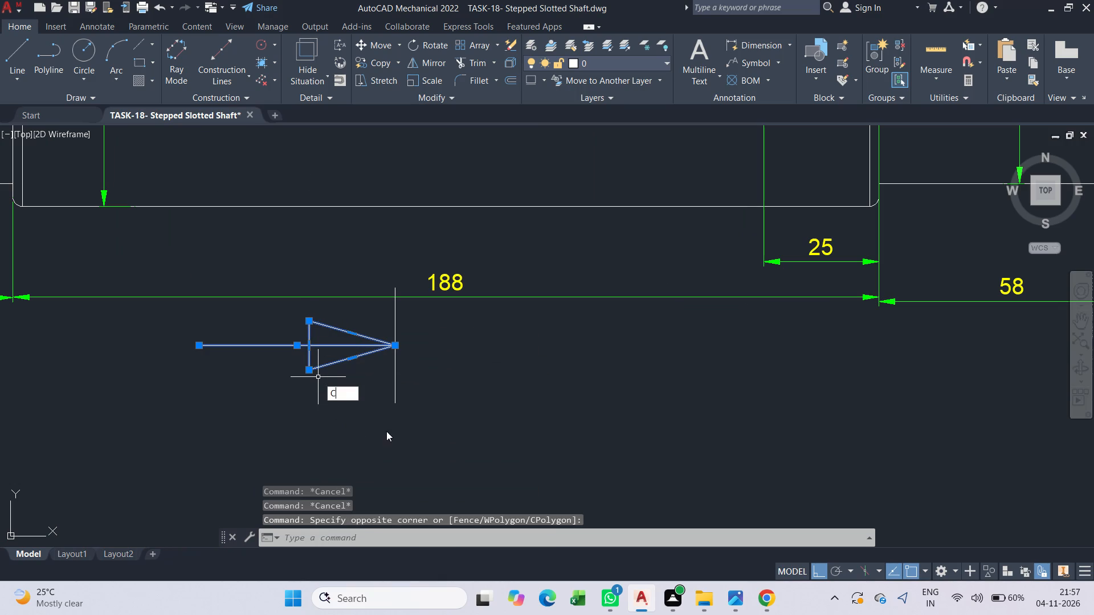
pyautogui.click(386, 427)
pyautogui.click(396, 345)
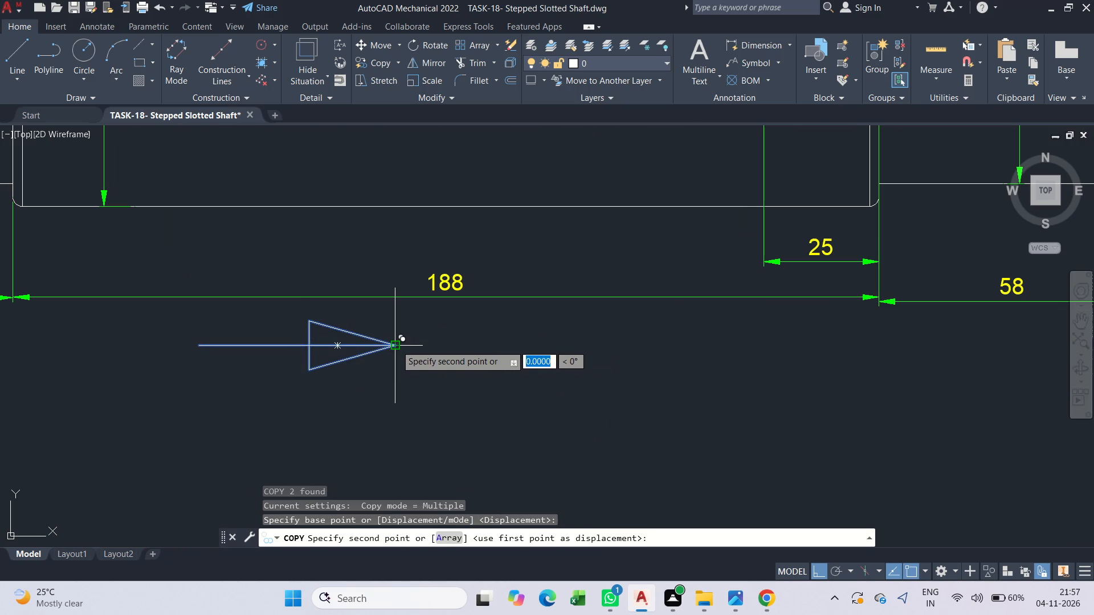
pyautogui.scroll(-1, 396, 345)
pyautogui.moveTo(390, 302); pyautogui.dragTo(370, 527, button='middle')
pyautogui.scroll(-1, 370, 527)
pyautogui.scroll(2, 373, 269)
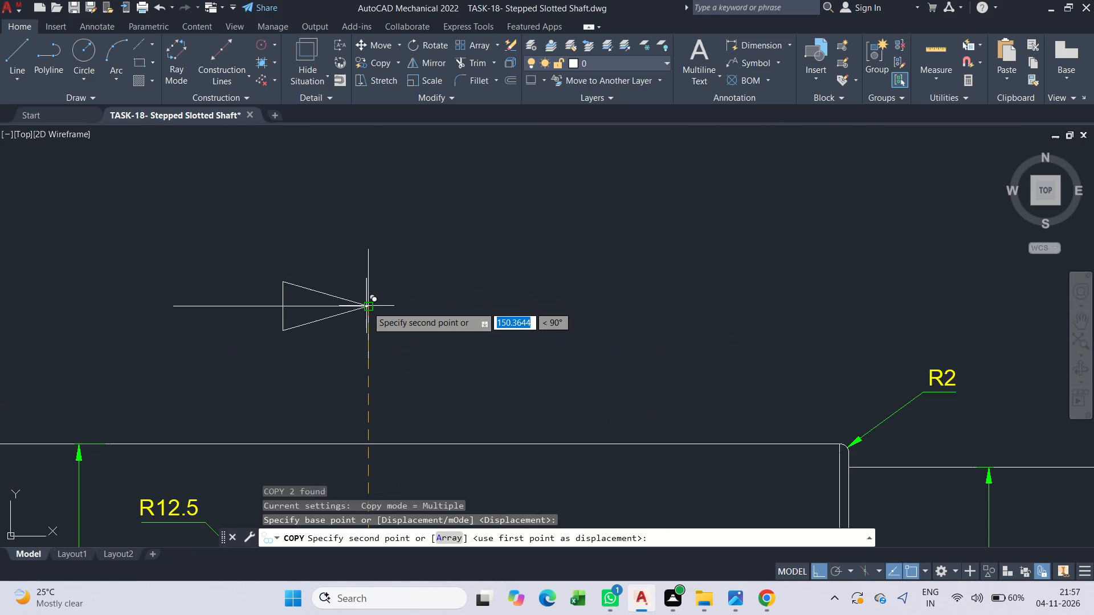
pyautogui.click(367, 306)
pyautogui.press('Escape')
pyautogui.scroll(-2, 348, 332)
pyautogui.press('Escape')
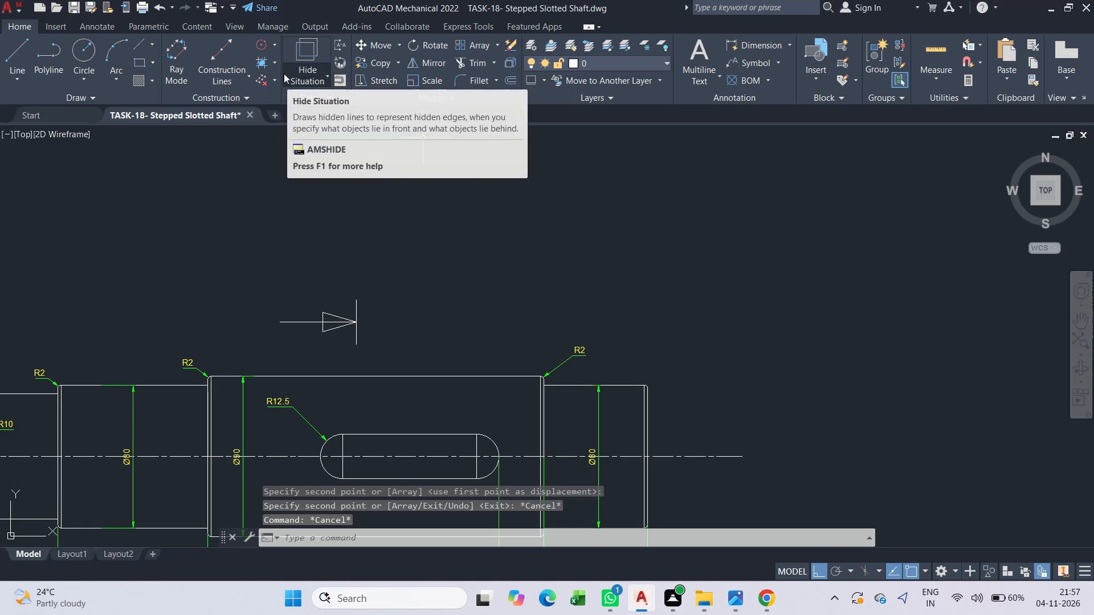
# Hatch both halves of the upper arrowhead with the blue and yellow GR_CYLIN gradient.
pyautogui.click(155, 80)
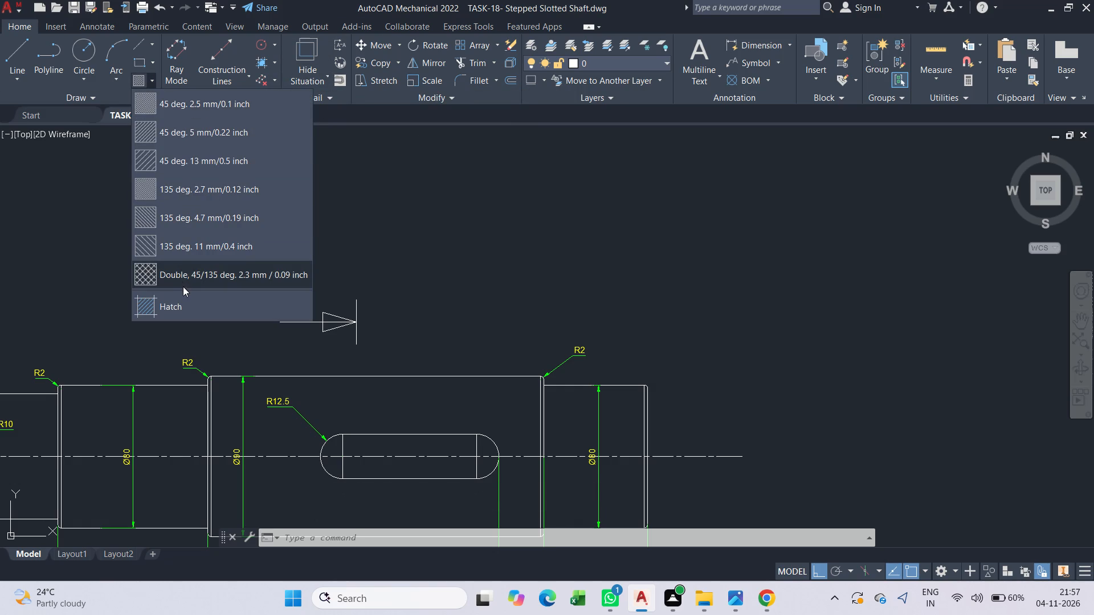
pyautogui.click(185, 293)
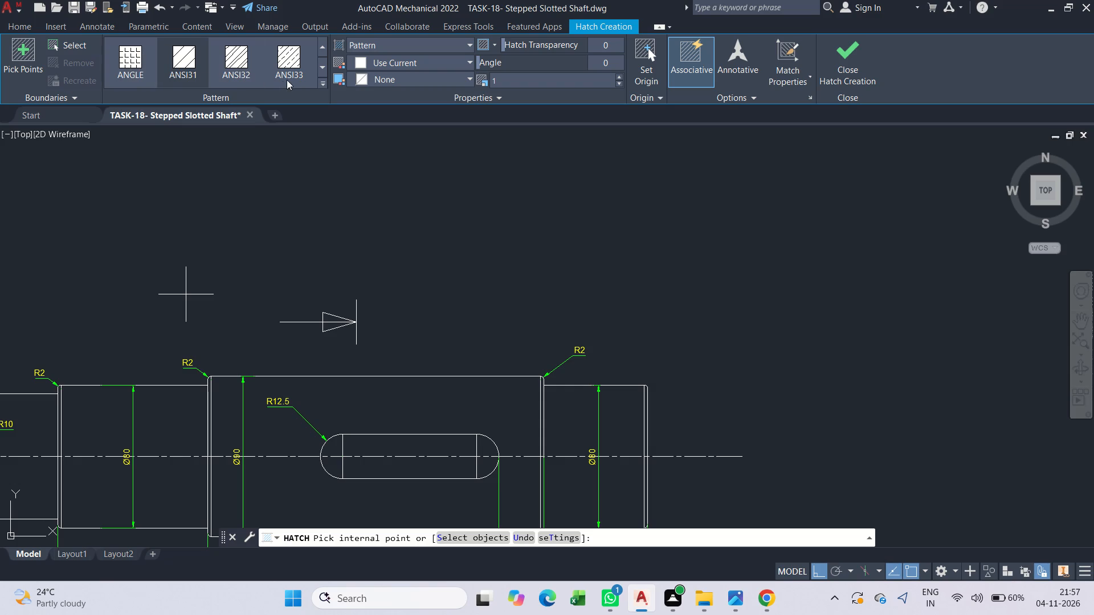
pyautogui.scroll(-3, 287, 84)
pyautogui.scroll(-8, 223, 63)
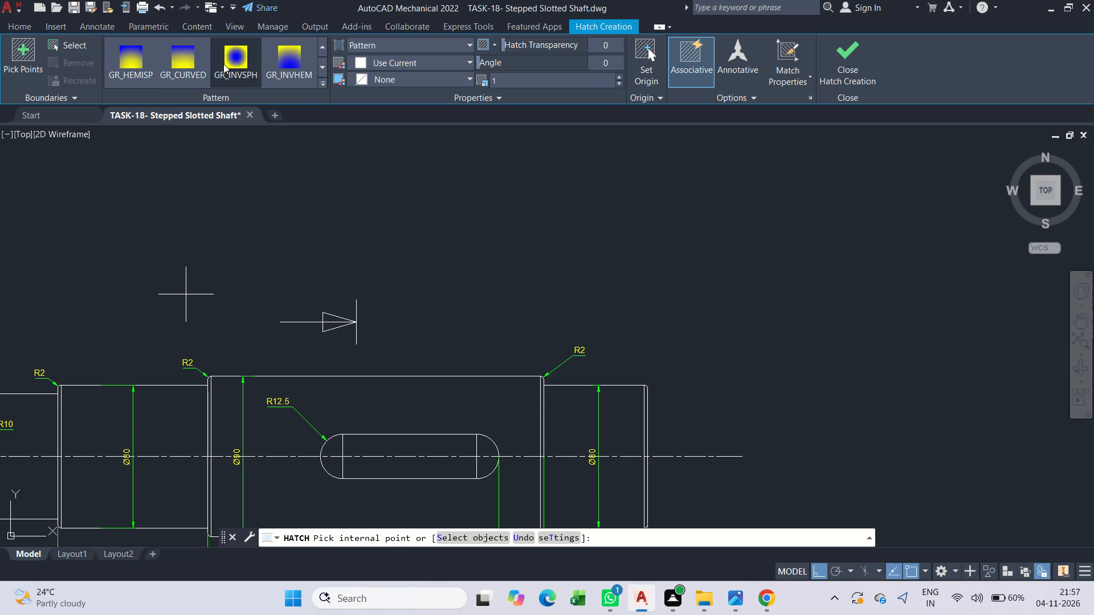
pyautogui.scroll(1, 221, 65)
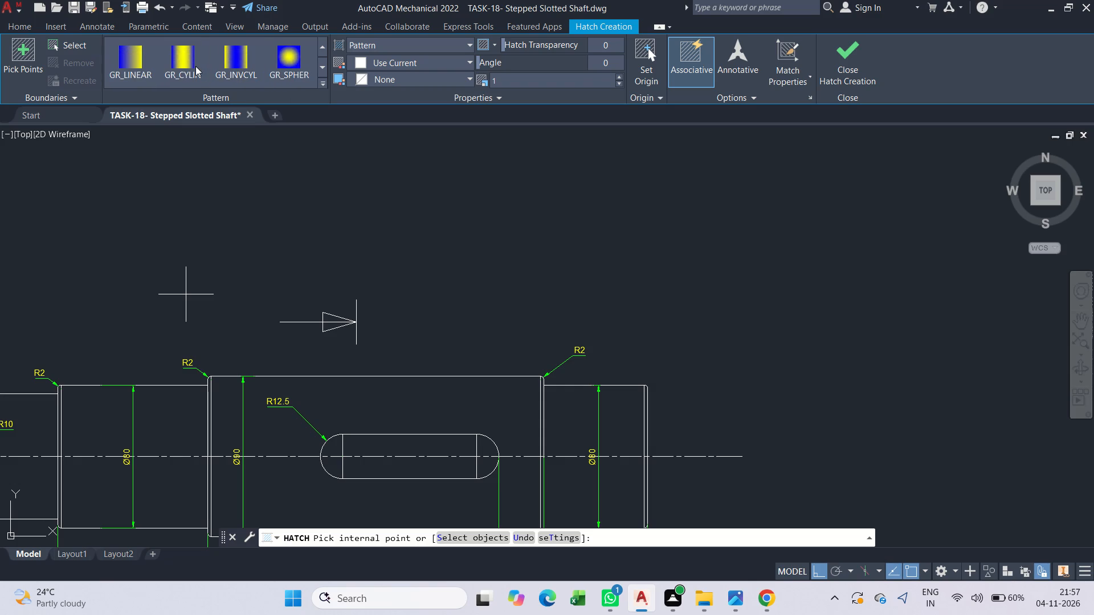
pyautogui.click(195, 66)
pyautogui.scroll(-4, 290, 174)
pyautogui.scroll(4, 298, 184)
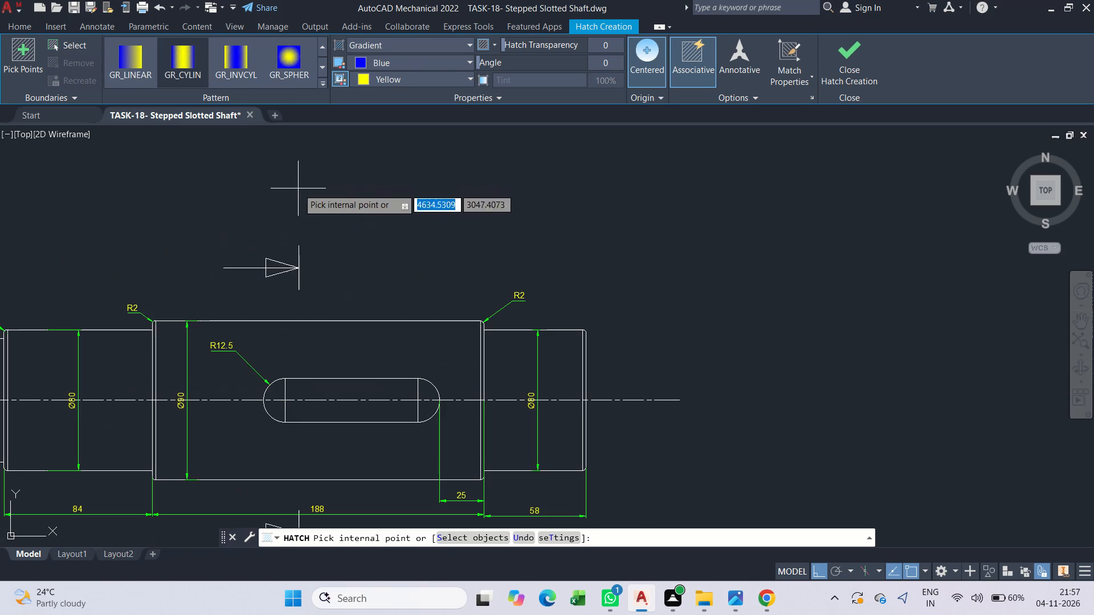
pyautogui.click(279, 270)
pyautogui.scroll(3, 279, 270)
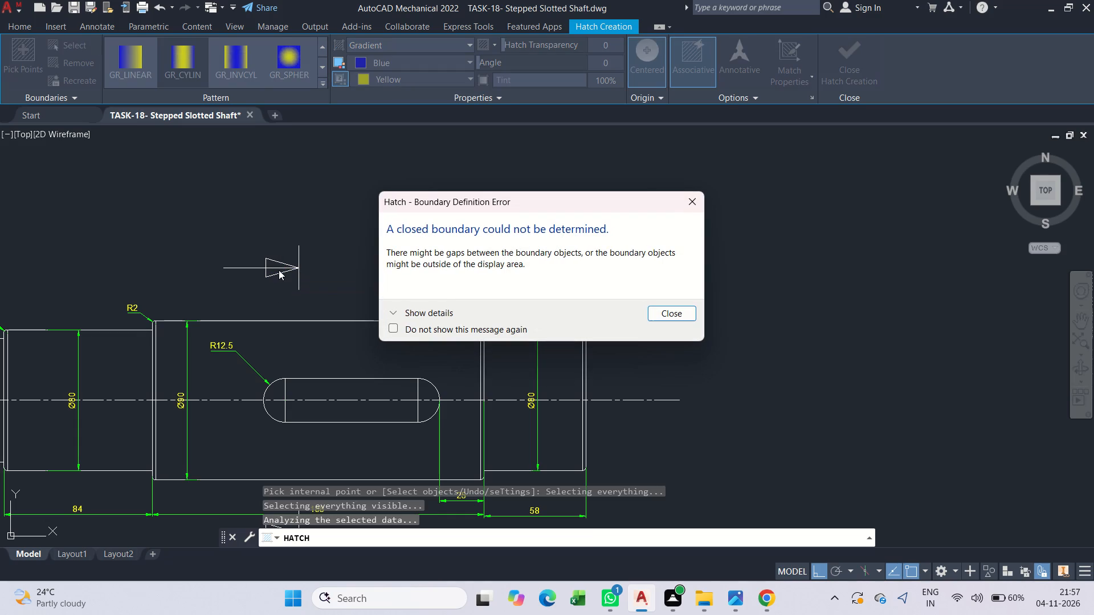
pyautogui.click(668, 309)
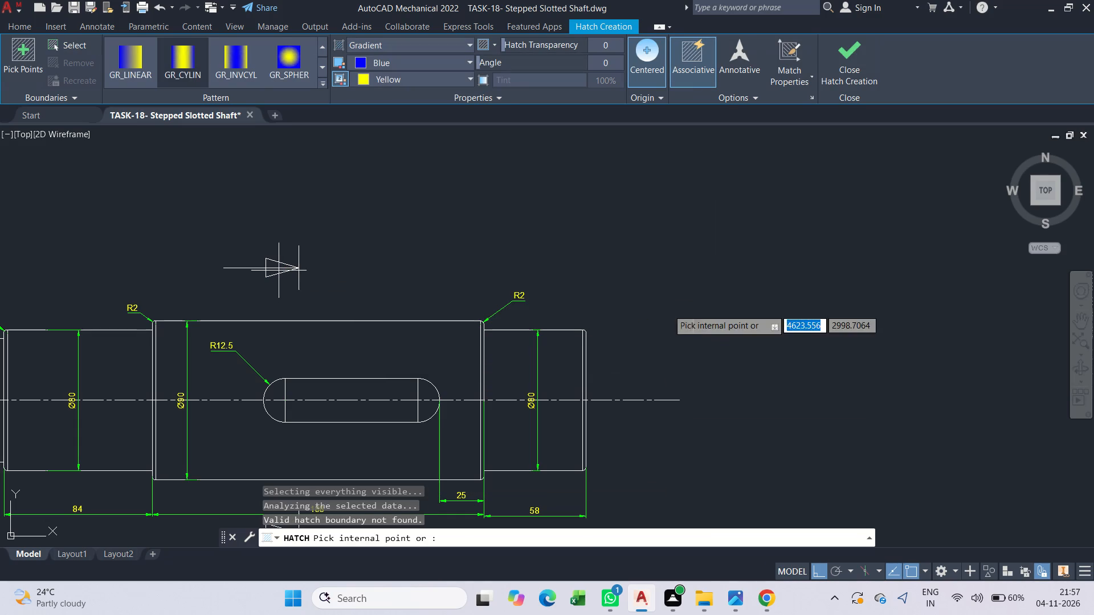
pyautogui.scroll(4, 266, 270)
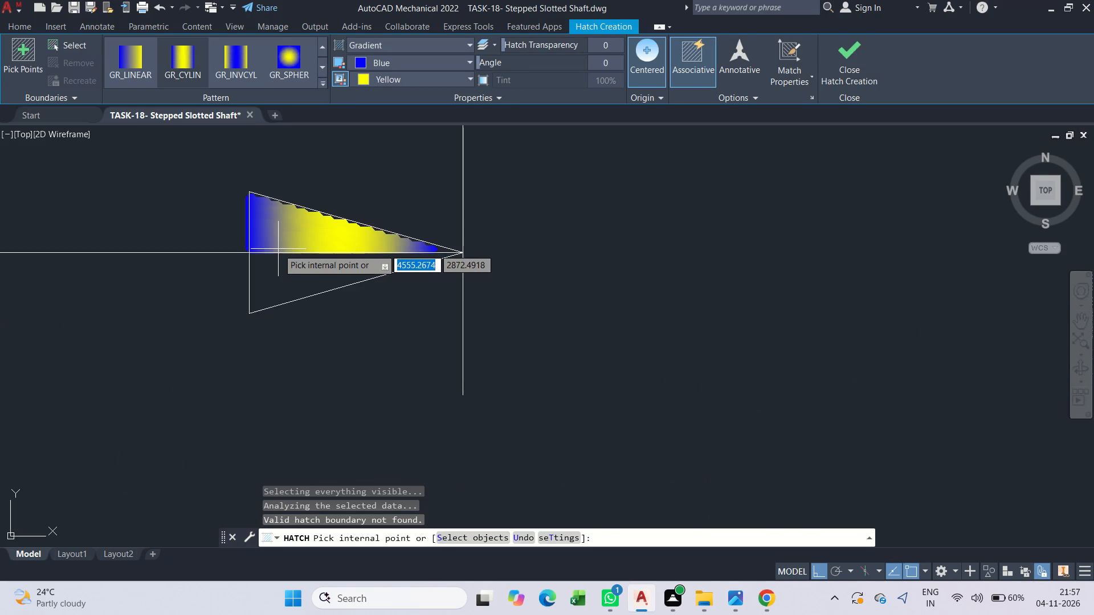
pyautogui.click(278, 249)
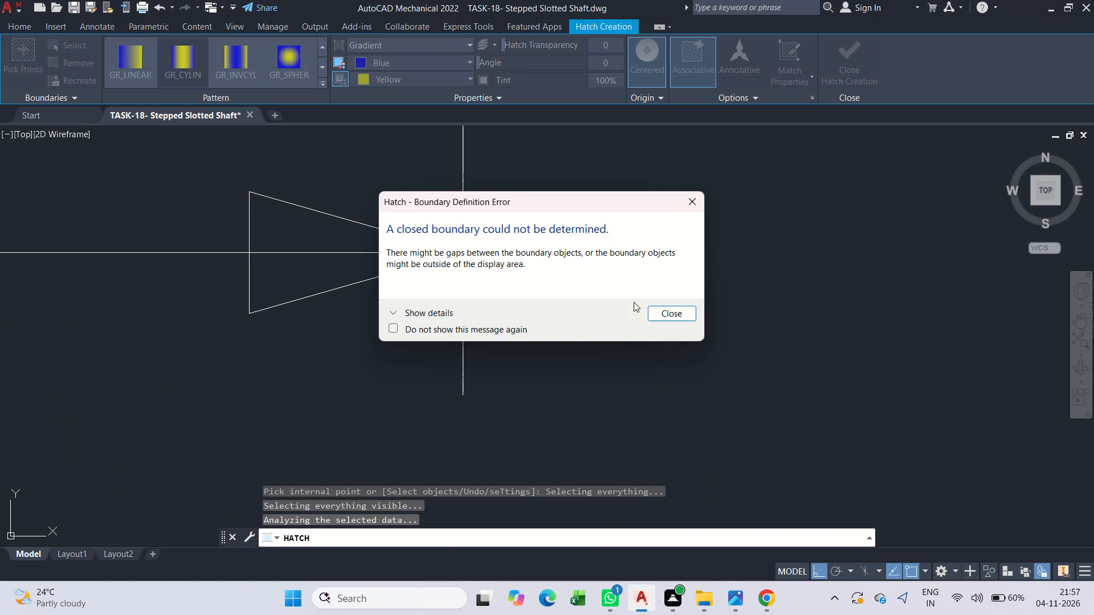
pyautogui.click(662, 316)
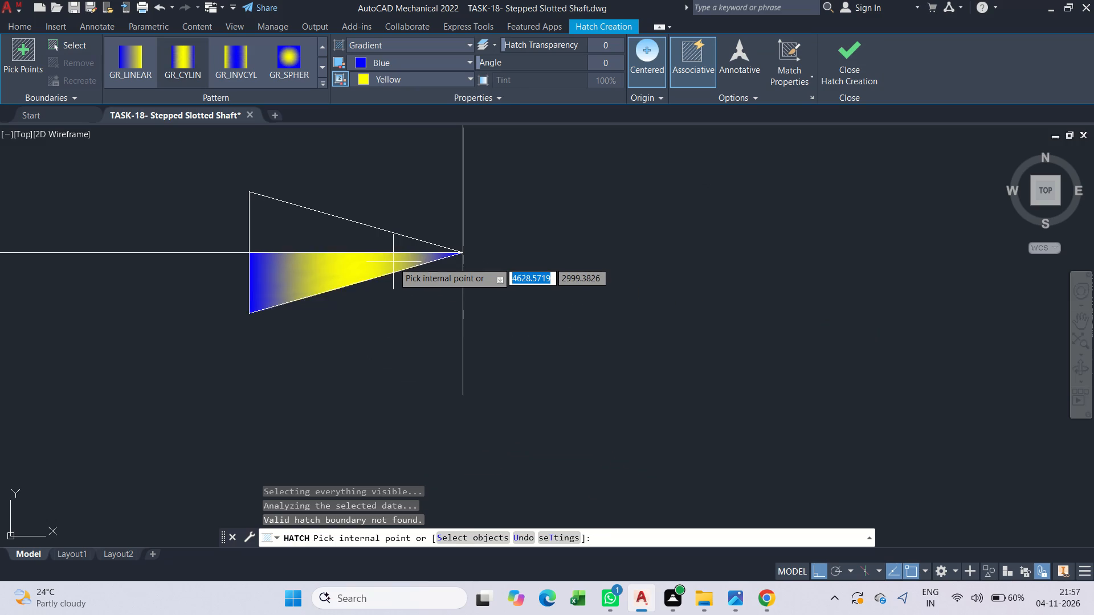
pyautogui.click(393, 262)
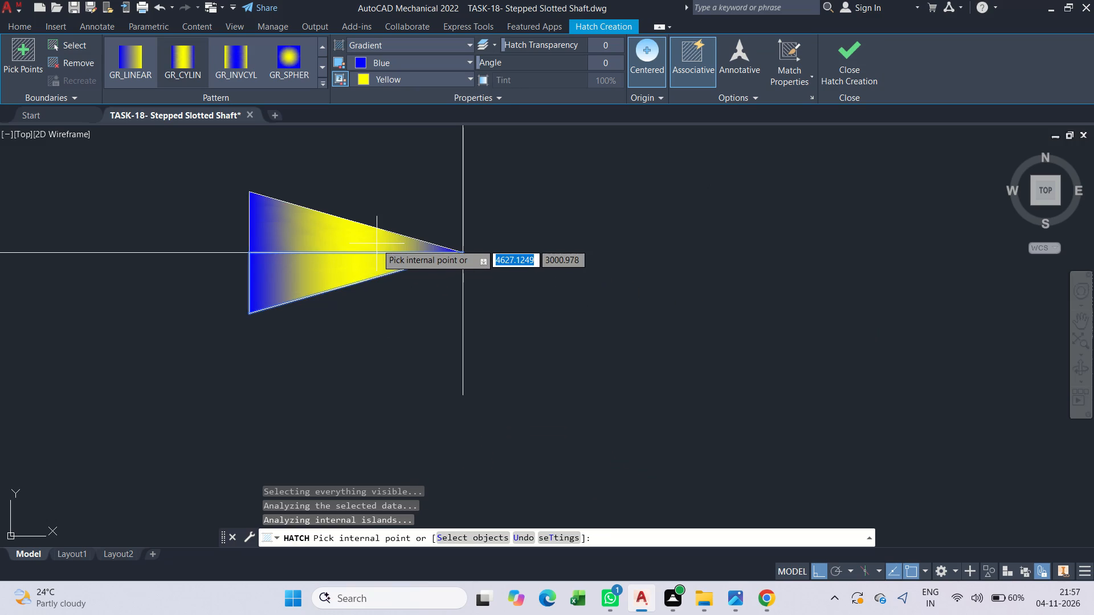
pyautogui.click(377, 244)
# Fill both halves of the lower arrowhead, below the 188 dimension, with the same GR_CYLIN gradient and finish hatching.
pyautogui.scroll(-2, 374, 249)
pyautogui.moveTo(398, 338); pyautogui.dragTo(344, 158, button='middle')
pyautogui.scroll(-3, 344, 158)
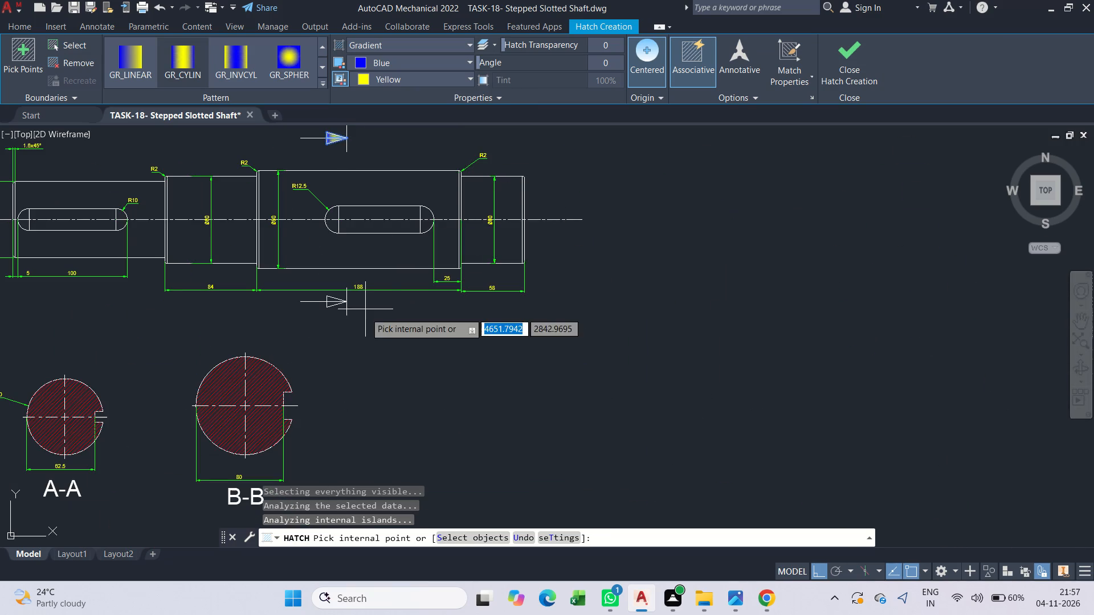
pyautogui.scroll(5, 342, 298)
pyautogui.click(285, 317)
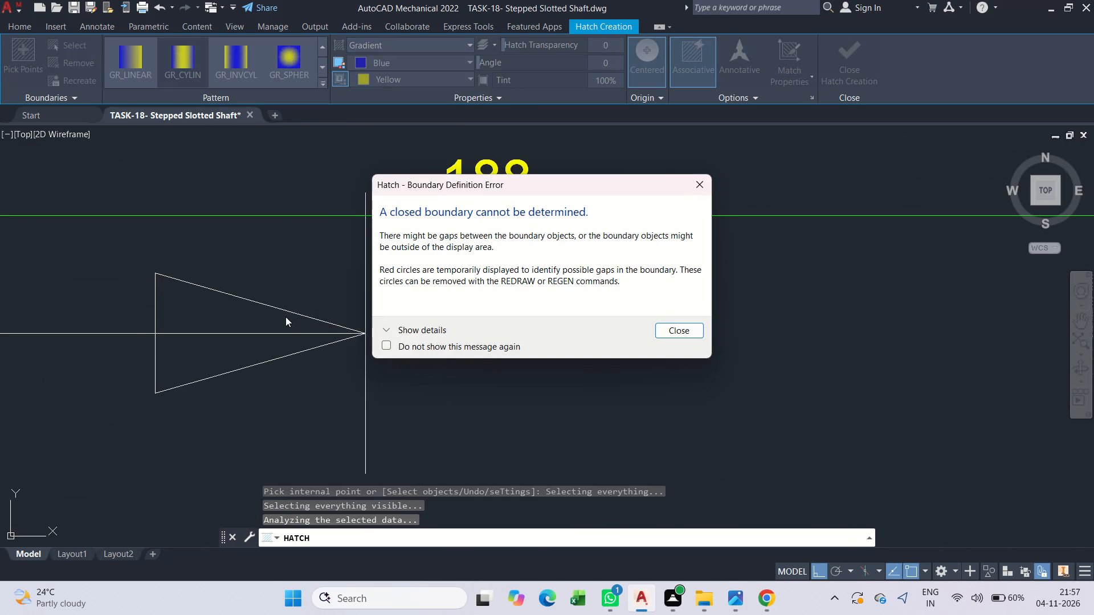
pyautogui.click(660, 329)
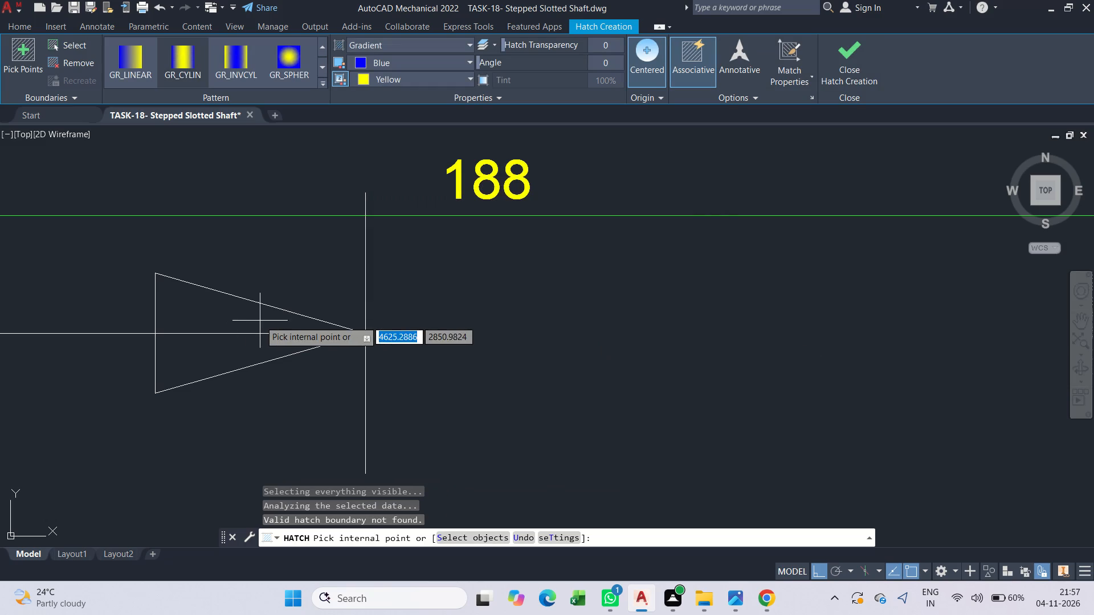
pyautogui.scroll(3, 264, 321)
pyautogui.click(234, 326)
pyautogui.scroll(-1, 234, 326)
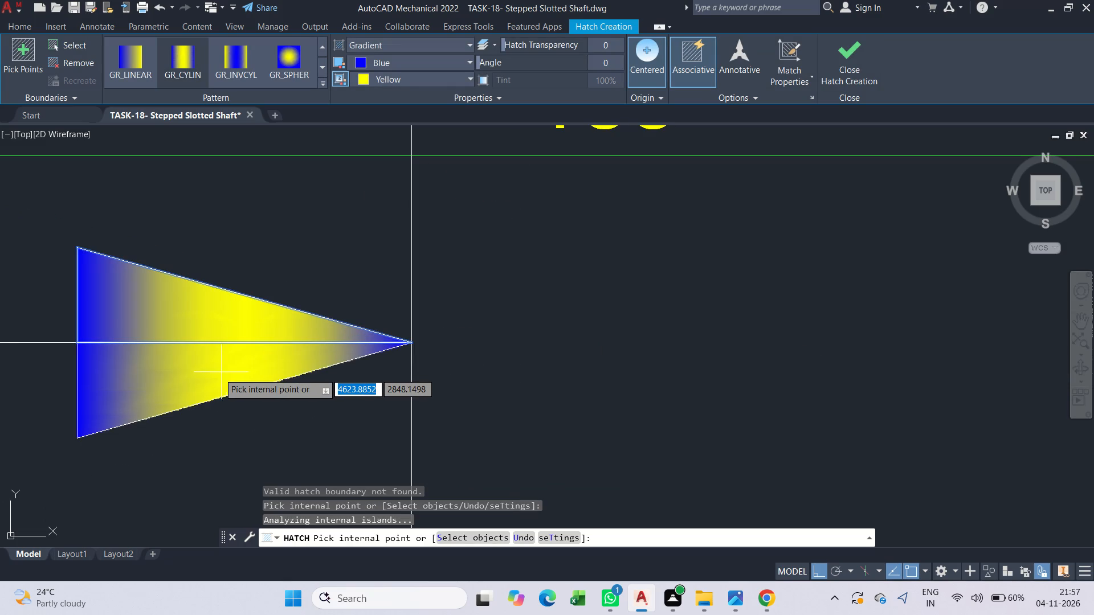
pyautogui.click(219, 373)
pyautogui.scroll(-3, 219, 373)
pyautogui.moveTo(246, 376); pyautogui.dragTo(391, 381, button='middle')
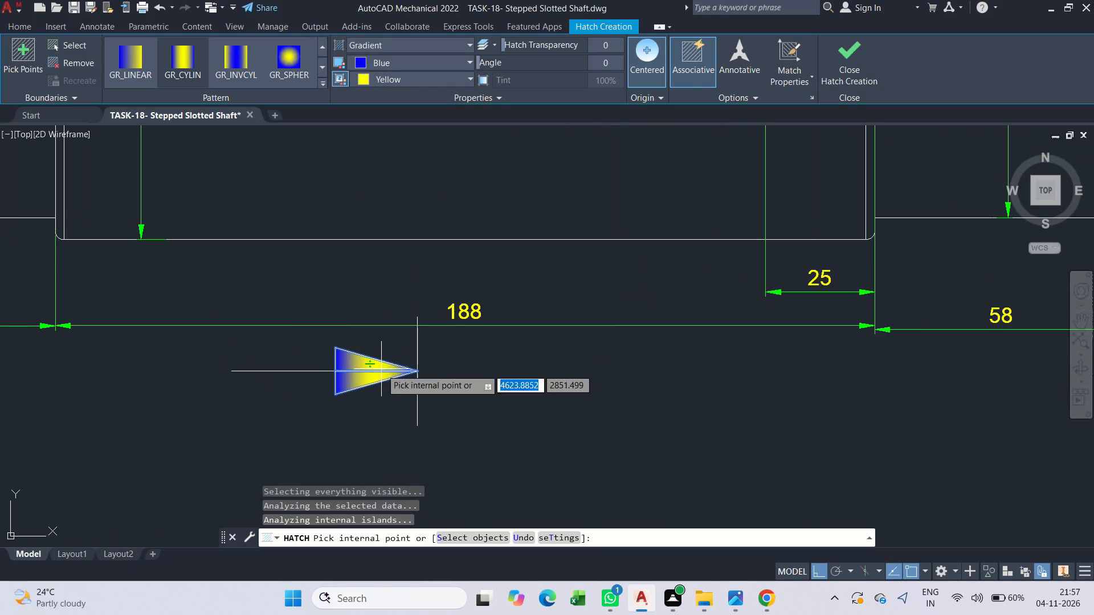
pyautogui.scroll(-2, 381, 369)
pyautogui.press('Escape')
pyautogui.press('Escape')
pyautogui.press('Escape')
# Copy both filled arrows with their vertical cutting-plane lines from the R12.5 slot to the R10 slot, above and below the shaft.
pyautogui.moveTo(264, 314); pyautogui.dragTo(356, 390)
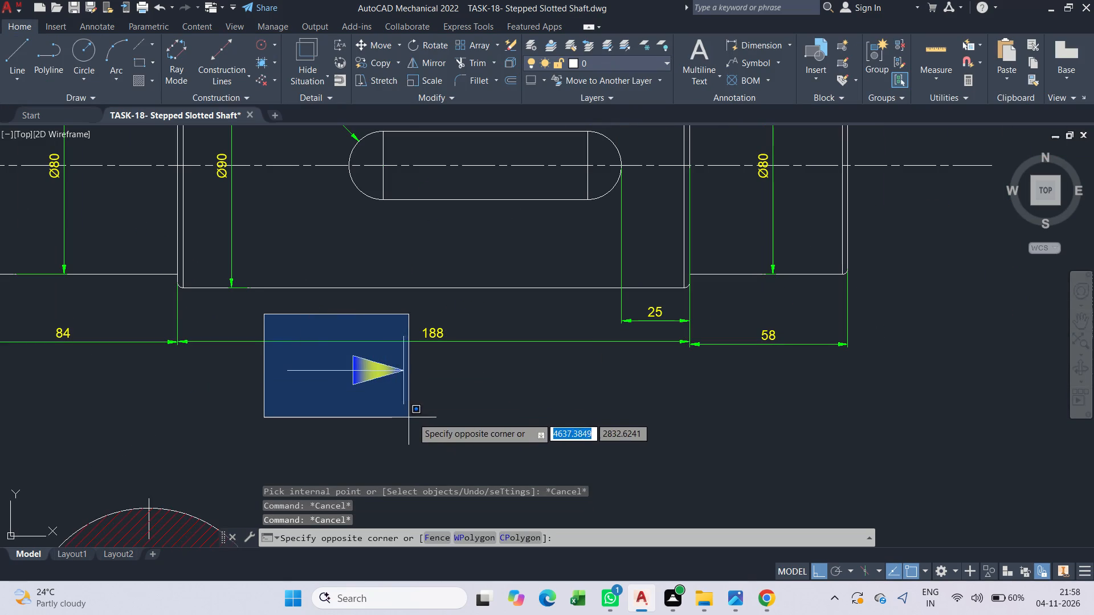
pyautogui.click(414, 417)
pyautogui.scroll(-3, 379, 368)
pyautogui.scroll(2, 364, 274)
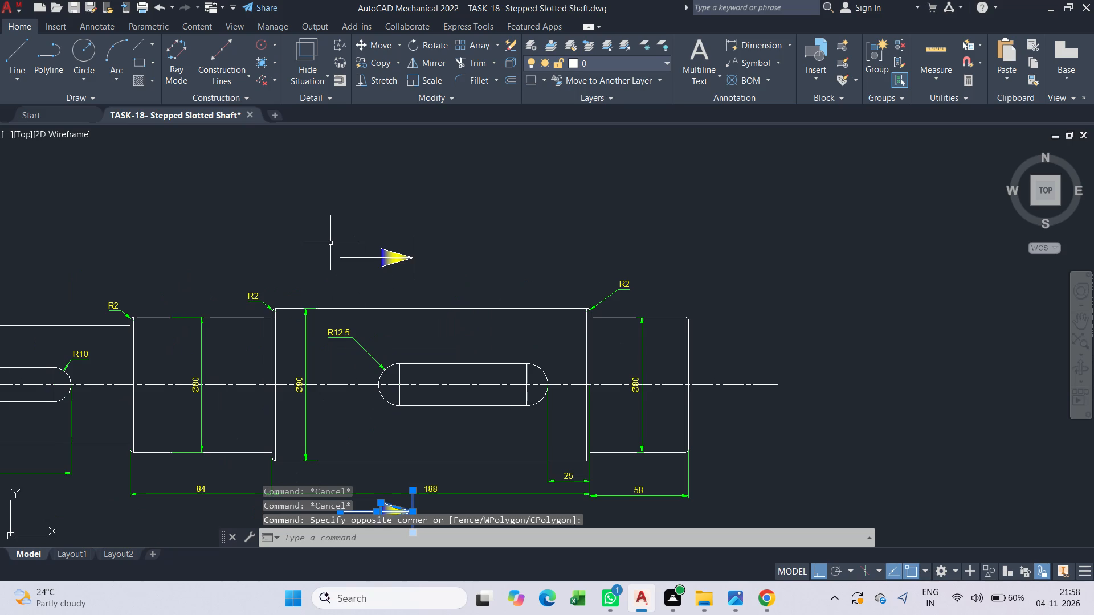
pyautogui.keyDown('shift'); pyautogui.moveTo(325, 225); pyautogui.dragTo(370, 263); pyautogui.keyUp('shift')
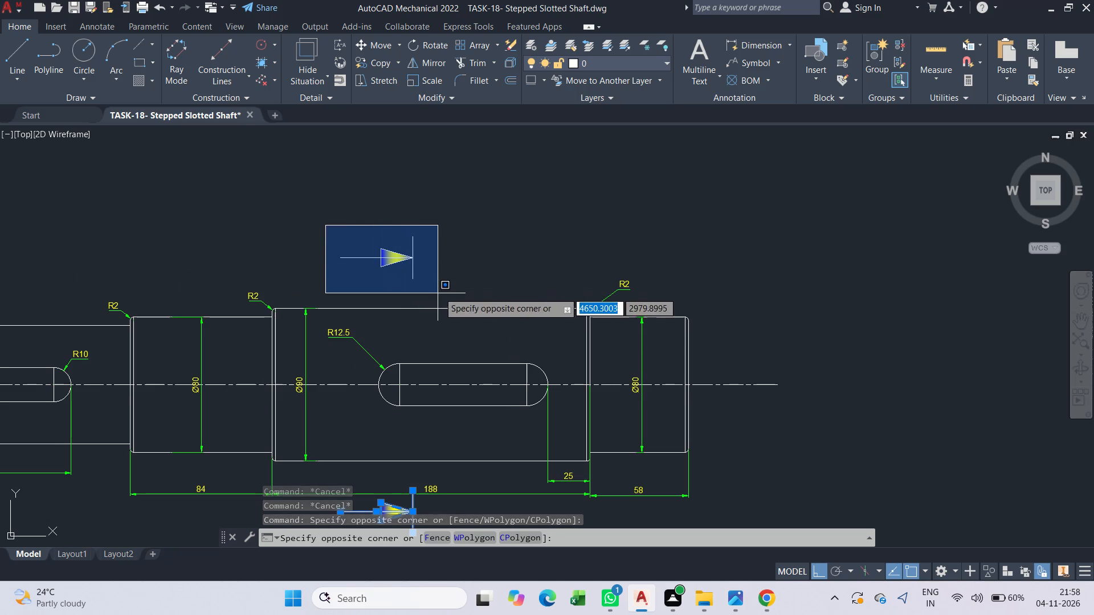
pyautogui.keyDown('shift'); pyautogui.click(439, 292); pyautogui.keyUp('shift')
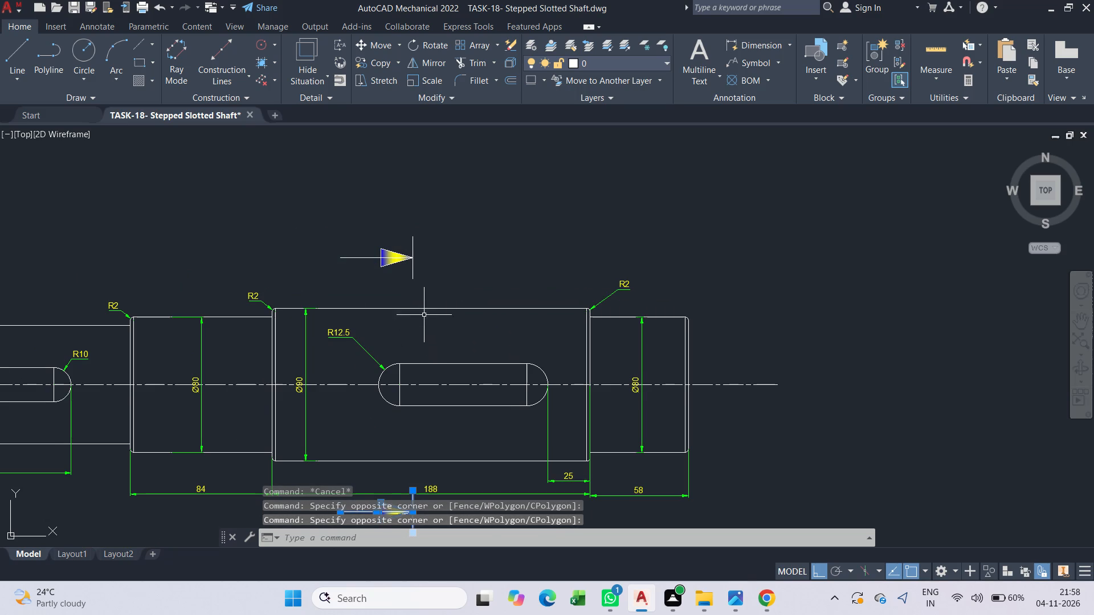
pyautogui.keyDown('shift'); pyautogui.moveTo(428, 288); pyautogui.dragTo(421, 278); pyautogui.keyUp('shift')
pyautogui.click(352, 228)
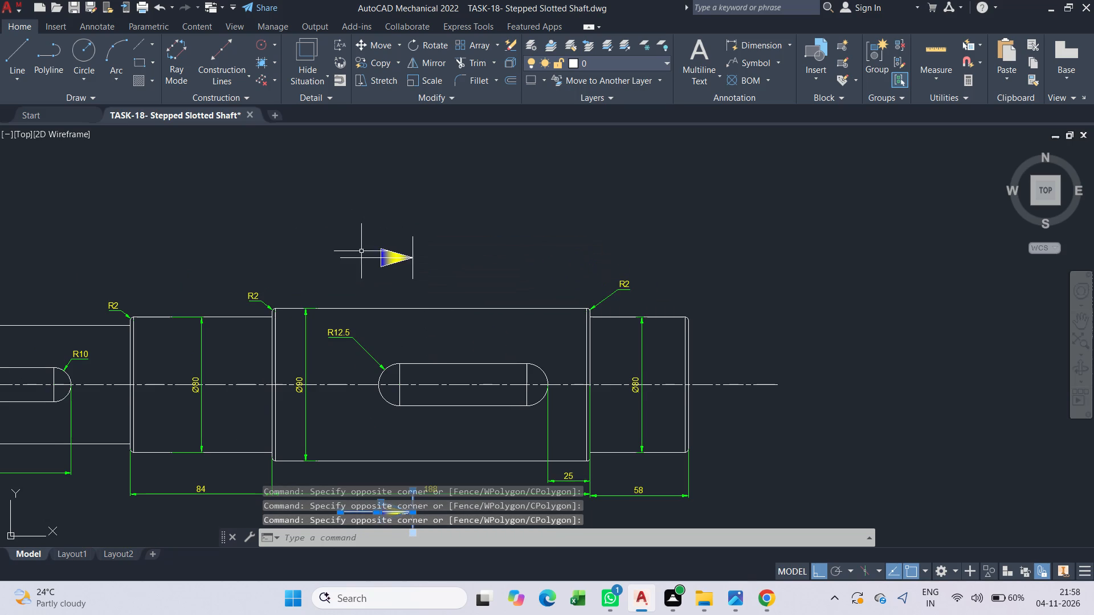
pyautogui.moveTo(438, 290); pyautogui.dragTo(420, 274)
pyautogui.click(348, 227)
pyautogui.scroll(-2, 399, 298)
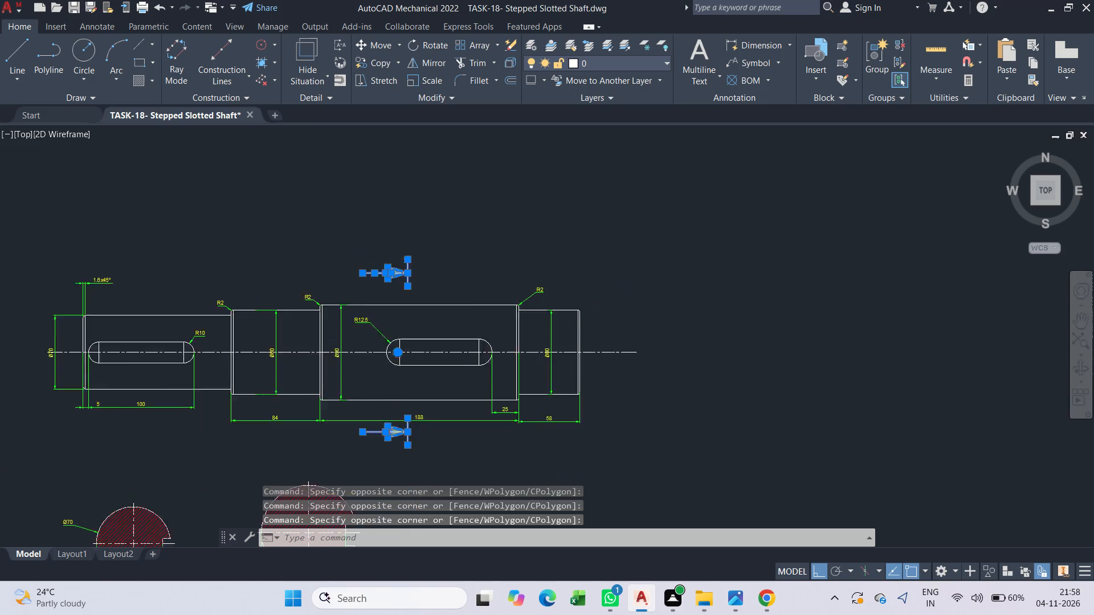
pyautogui.scroll(1, 398, 342)
pyautogui.press('c')
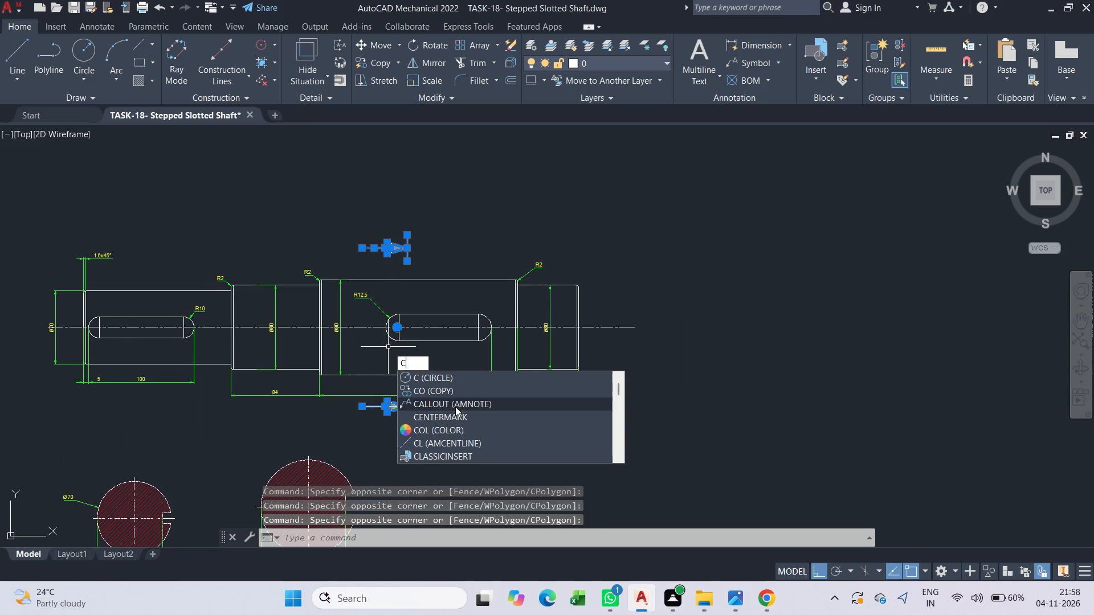
pyautogui.click(450, 392)
pyautogui.click(411, 328)
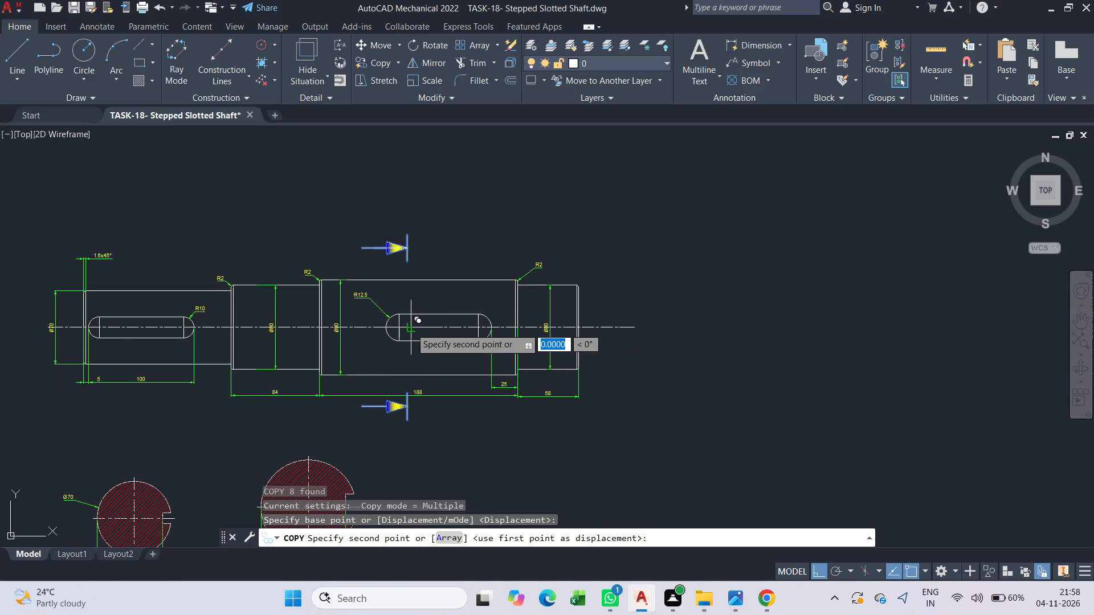
pyautogui.click(152, 343)
pyautogui.press('Escape')
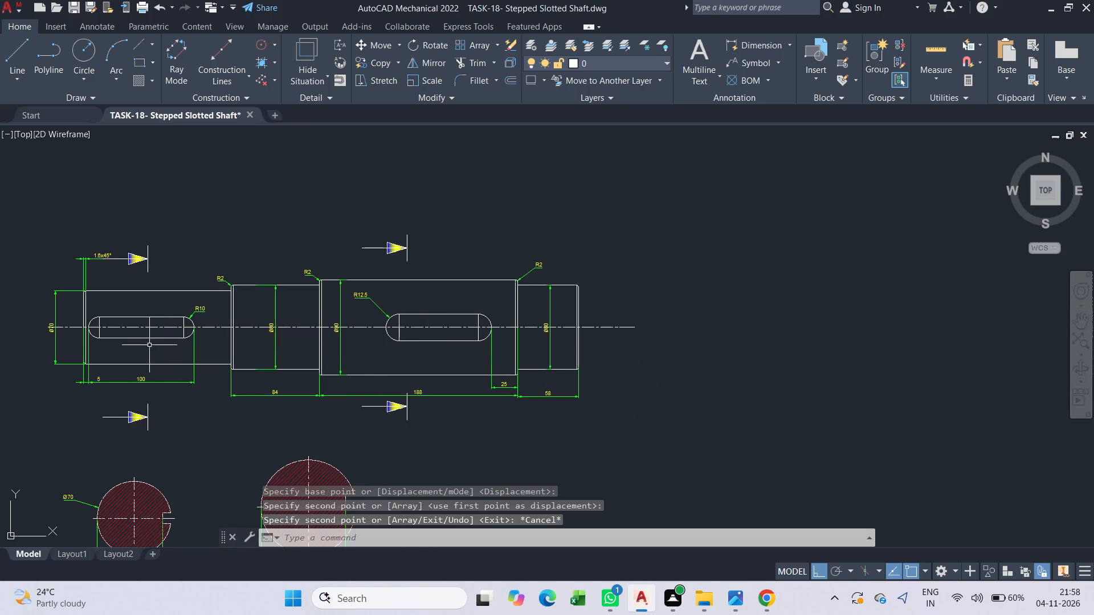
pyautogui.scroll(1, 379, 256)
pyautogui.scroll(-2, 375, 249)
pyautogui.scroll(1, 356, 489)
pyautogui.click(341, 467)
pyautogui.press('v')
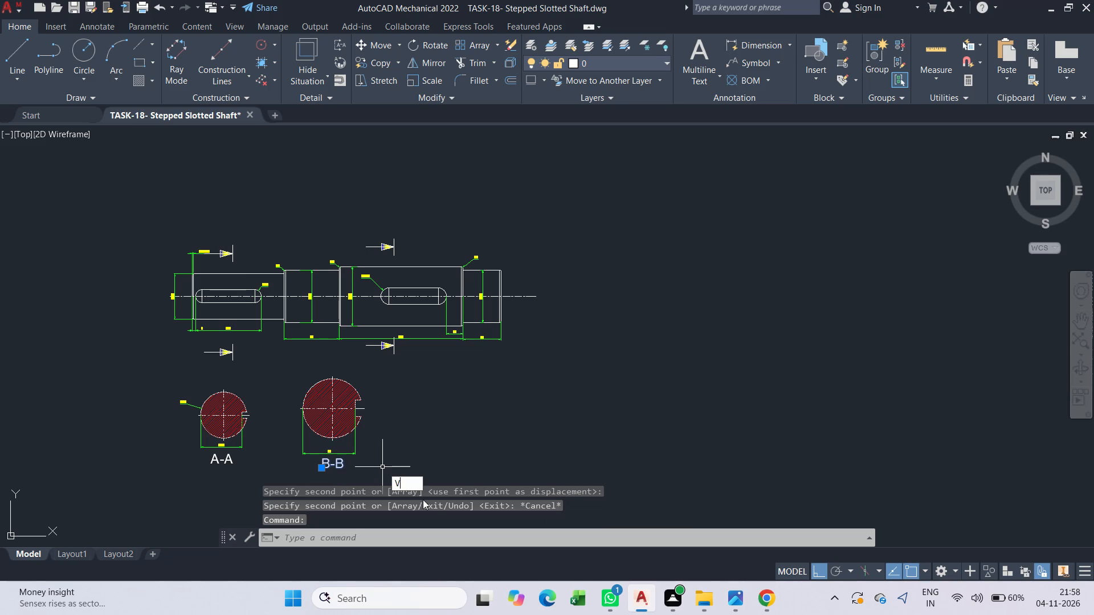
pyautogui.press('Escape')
# Copy the B-B section label to beside the upper cutting-plane arrow at the R12.5 slot.
pyautogui.scroll(2, 330, 474)
pyautogui.moveTo(337, 473); pyautogui.dragTo(285, 427)
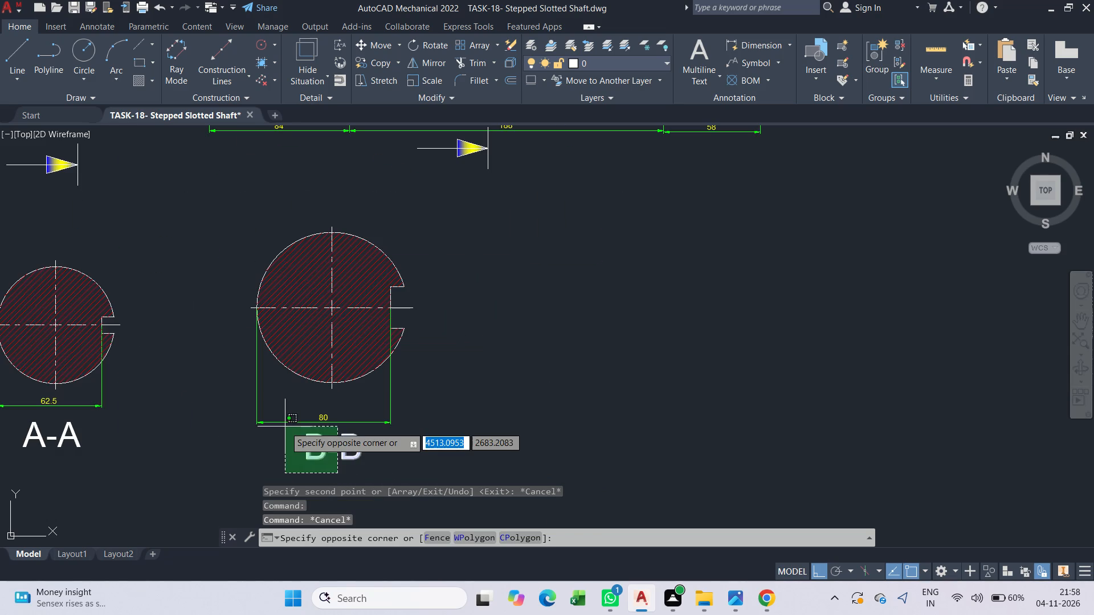
pyautogui.click(292, 439)
pyautogui.press('c')
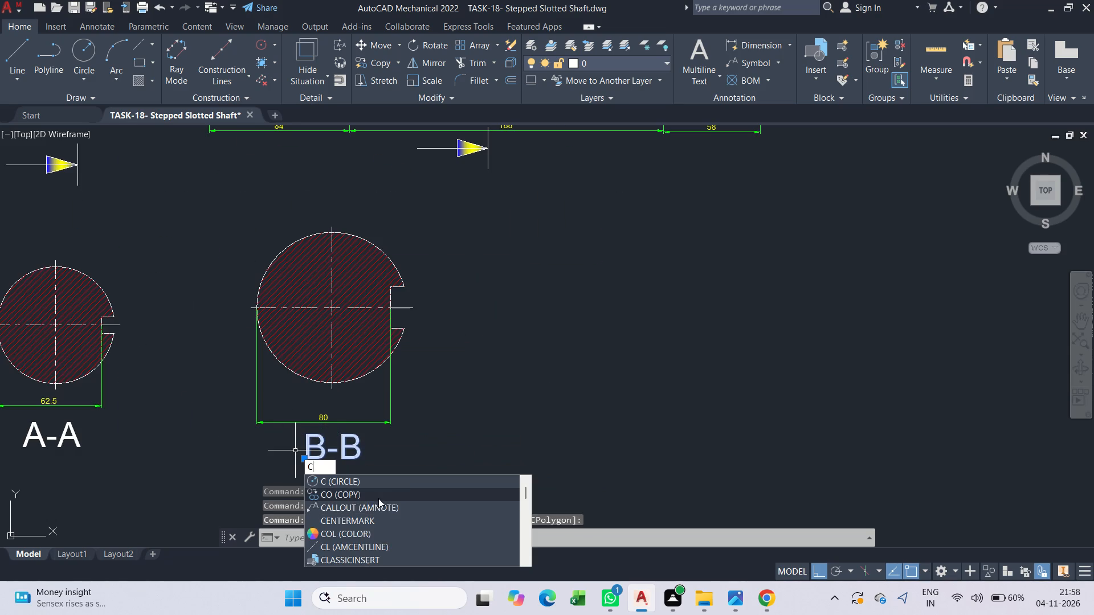
pyautogui.click(373, 497)
pyautogui.moveTo(362, 475); pyautogui.dragTo(366, 460)
pyautogui.scroll(-3, 380, 426)
pyautogui.moveTo(382, 412); pyautogui.dragTo(371, 488, button='middle')
pyautogui.scroll(2, 378, 333)
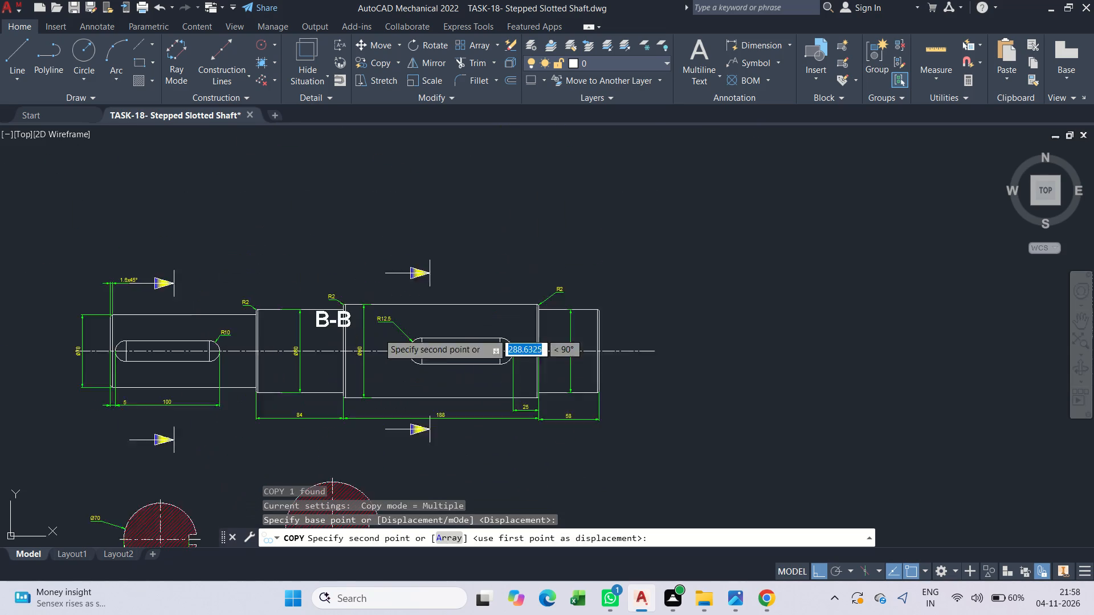
pyautogui.press('F8')
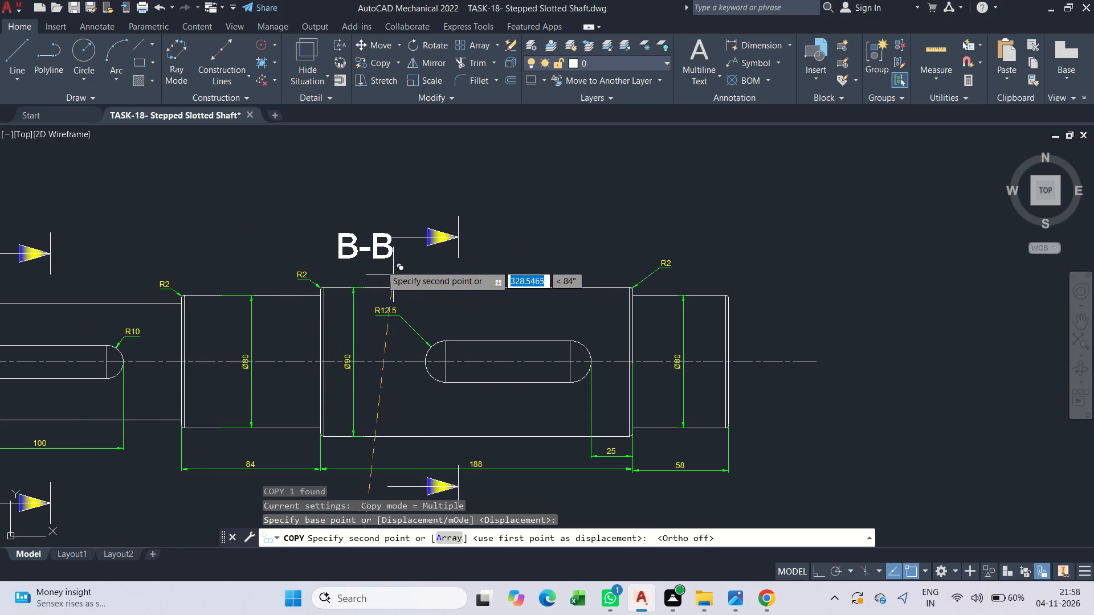
pyautogui.scroll(1, 378, 263)
pyautogui.click(378, 263)
pyautogui.press('Escape')
# Shorten the copied label above the shaft to the single letter B.
pyautogui.doubleClick(366, 219)
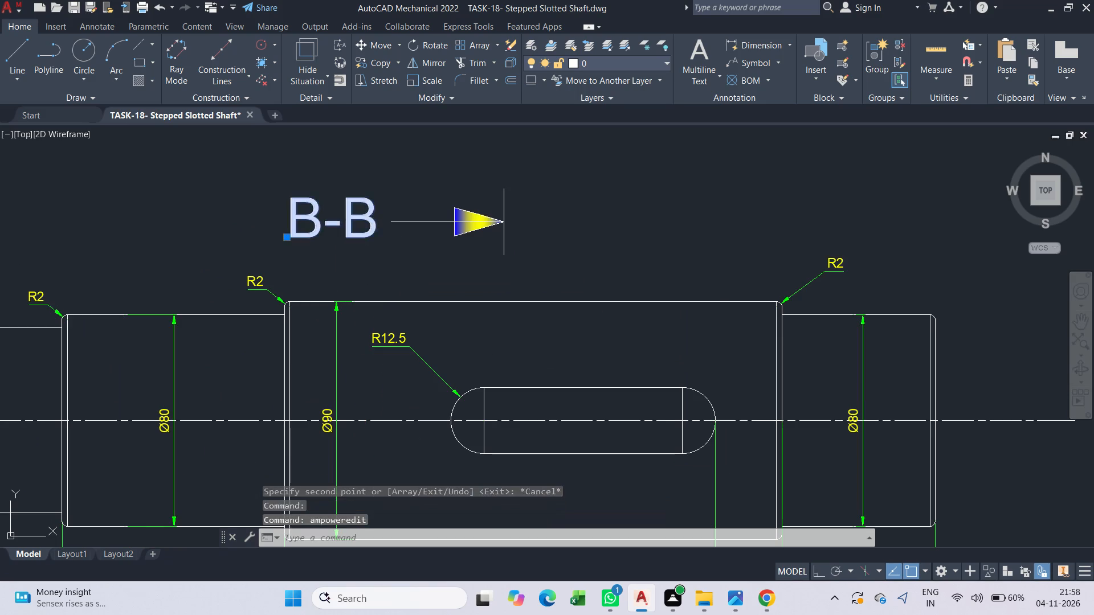
pyautogui.click(362, 220)
pyautogui.click(330, 221)
pyautogui.click(339, 222)
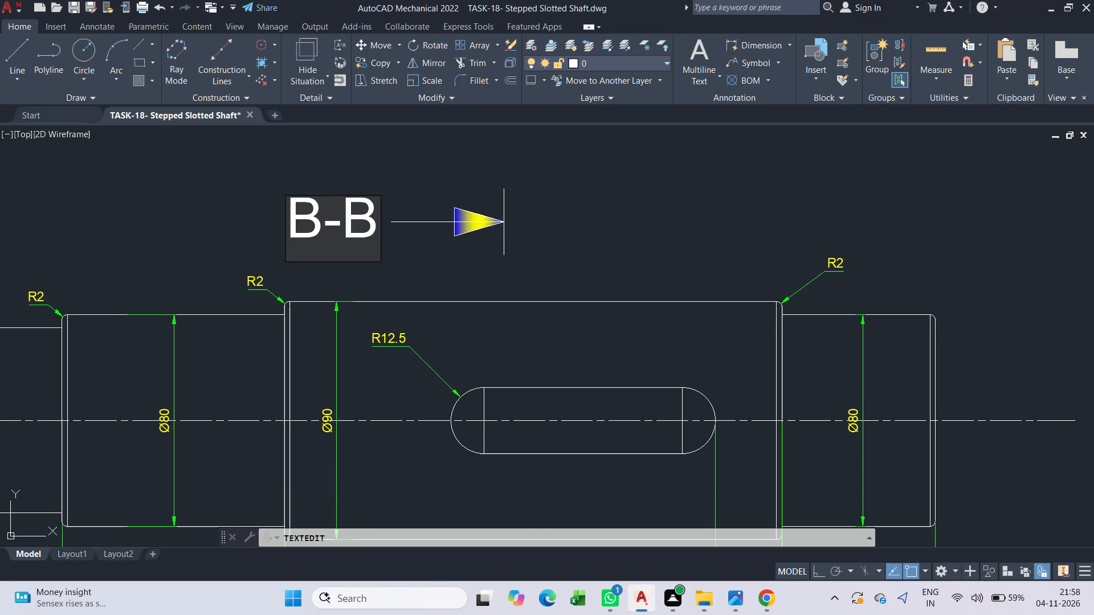
pyautogui.press('BackSpace')
pyautogui.press('BackSpace')
pyautogui.click(339, 222)
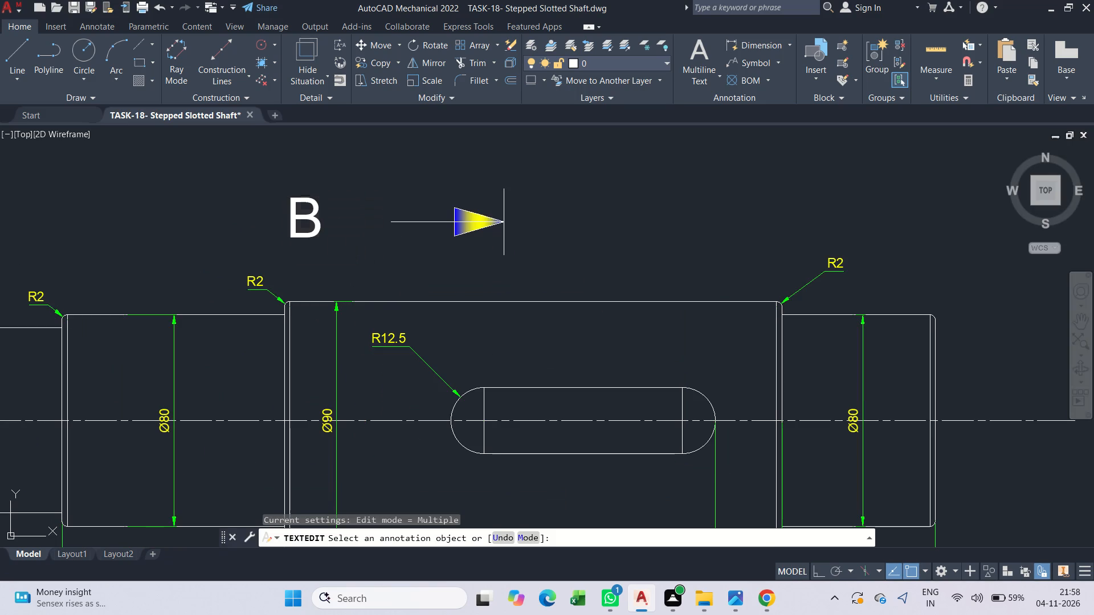
pyautogui.press('Escape')
# Move the letter B closer to the tail of the upper arrow at the R12.5 slot.
pyautogui.click(340, 242)
pyautogui.click(320, 225)
pyautogui.write('M')
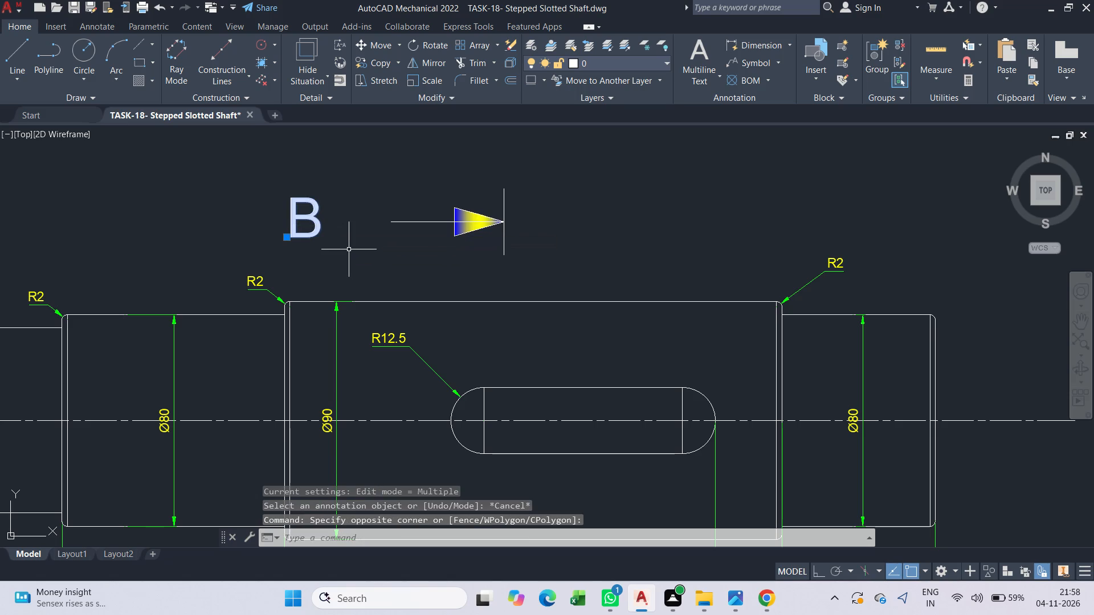
pyautogui.press('space')
pyautogui.moveTo(346, 249); pyautogui.dragTo(365, 254)
pyautogui.click(402, 251)
pyautogui.press('Escape')
# Copy the letter B straight down to the tail of the lower arrow, below the 188 dimension.
pyautogui.moveTo(376, 255); pyautogui.dragTo(370, 249)
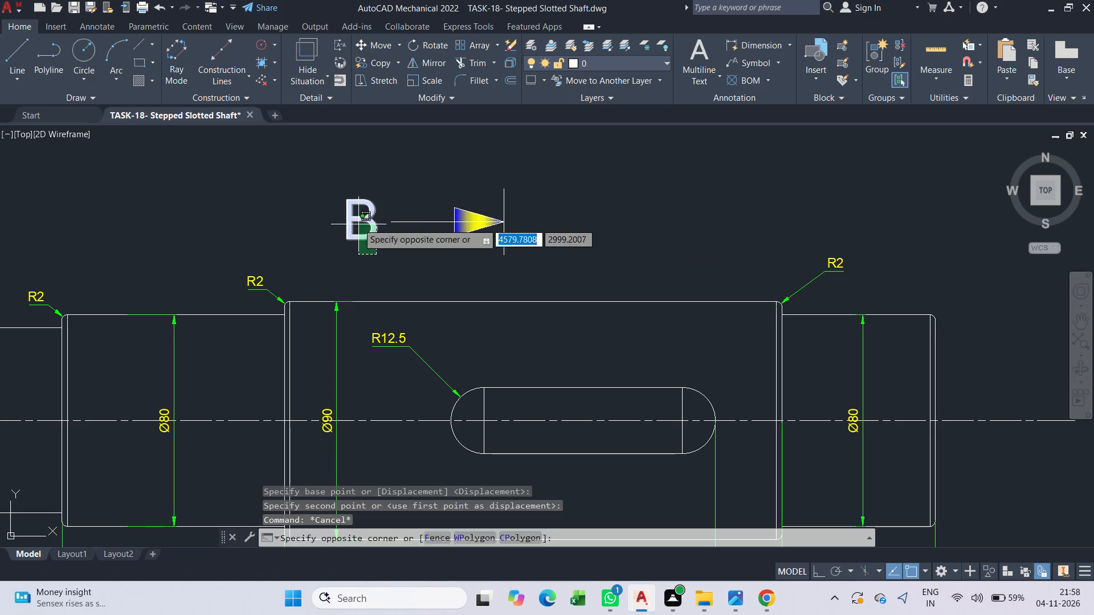
pyautogui.moveTo(358, 223); pyautogui.dragTo(362, 232)
pyautogui.press('c')
pyautogui.click(408, 284)
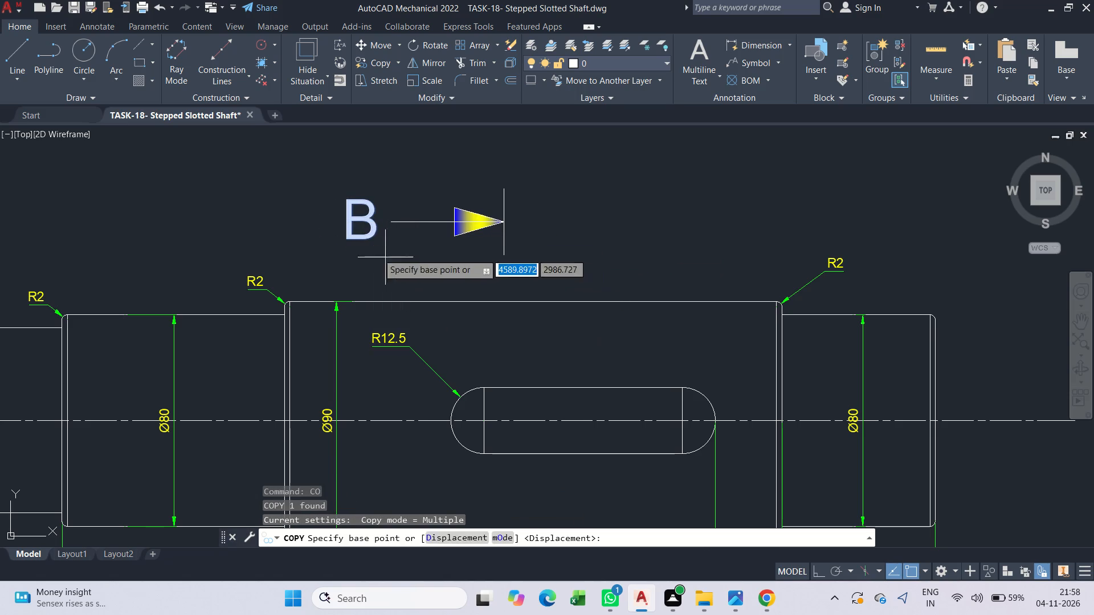
pyautogui.moveTo(378, 253); pyautogui.dragTo(379, 261)
pyautogui.moveTo(375, 300); pyautogui.dragTo(401, 122, button='middle')
pyautogui.scroll(-2, 401, 129)
pyautogui.scroll(1, 403, 319)
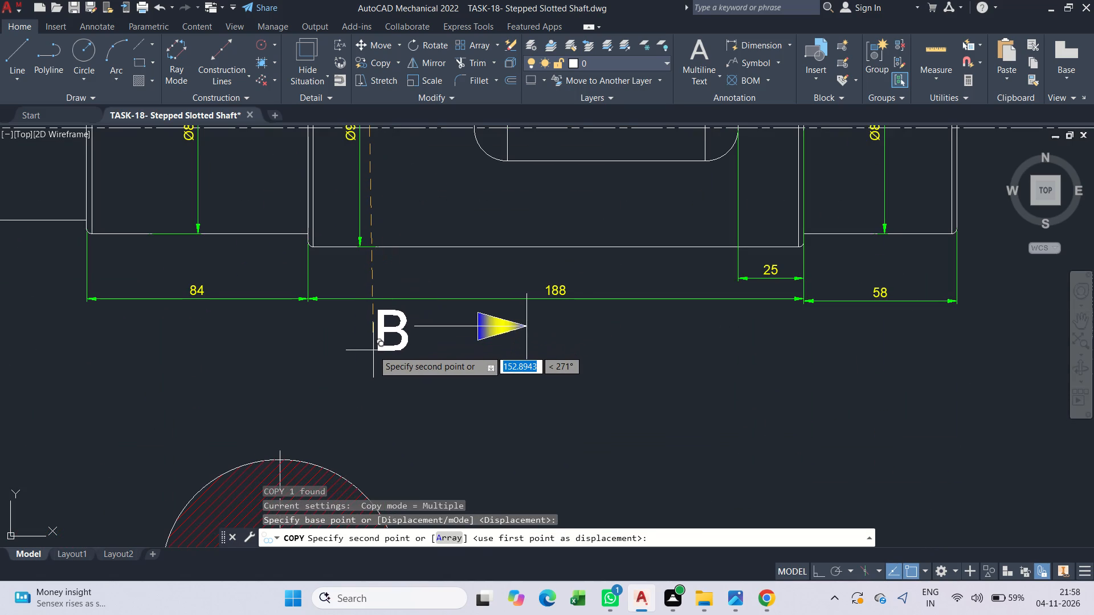
pyautogui.press('F8')
pyautogui.click(373, 350)
pyautogui.press('Escape')
# Move both filled arrows and cutting-plane lines at the R10 slot along the shaft, away from the 1.6x45° dimension.
pyautogui.scroll(-2, 373, 350)
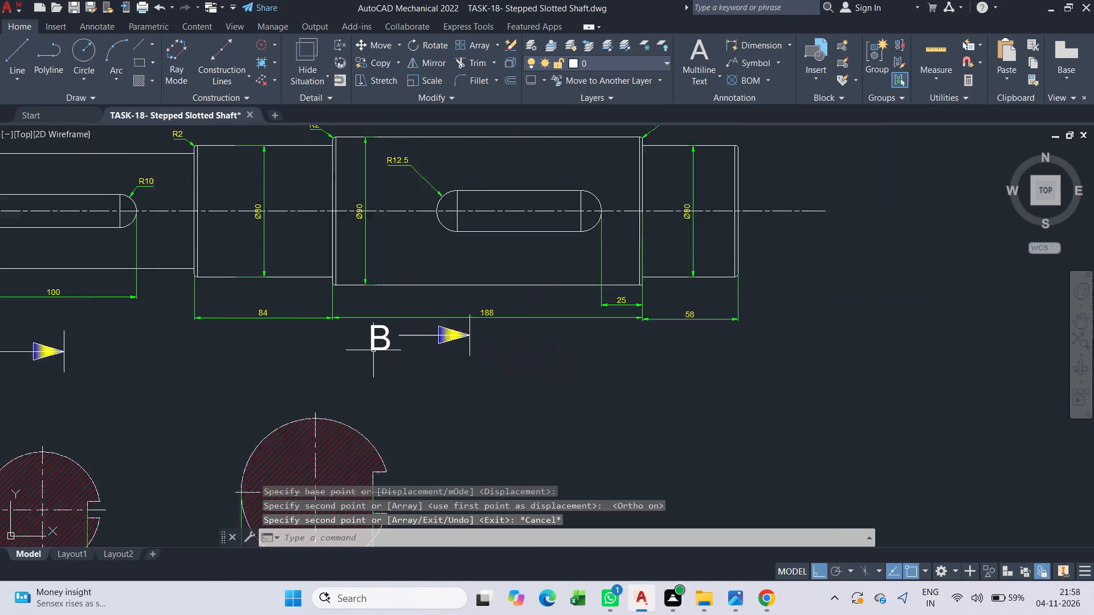
pyautogui.middleClick(350, 340)
pyautogui.scroll(-1, 350, 340)
pyautogui.press('Escape')
pyautogui.scroll(2, 283, 253)
pyautogui.moveTo(290, 251); pyautogui.dragTo(391, 208, button='middle')
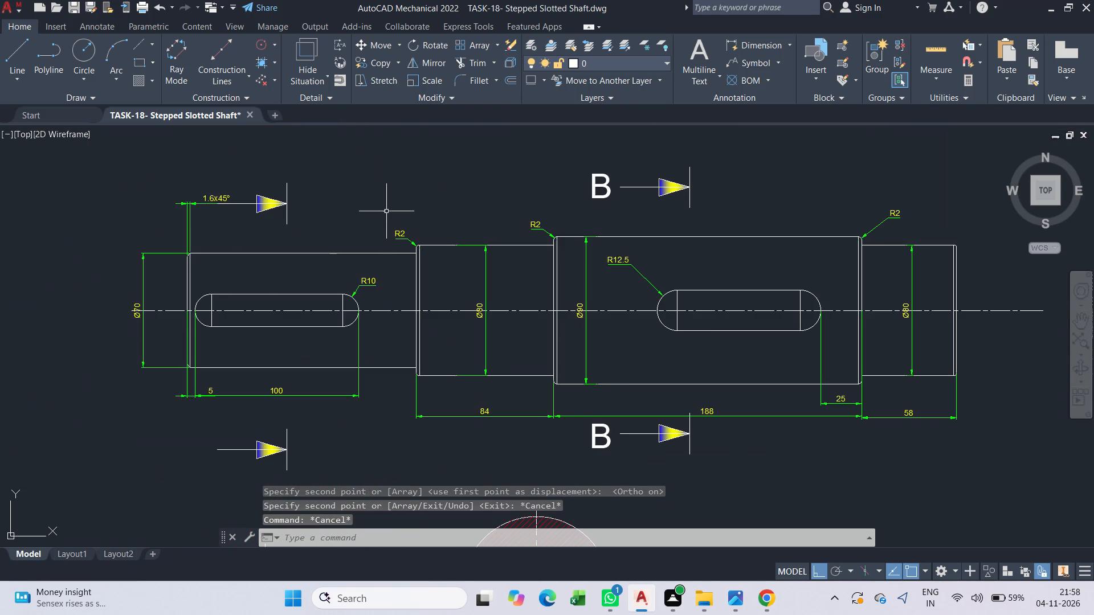
pyautogui.scroll(2, 231, 241)
pyautogui.moveTo(222, 241); pyautogui.dragTo(244, 265, button='middle')
pyautogui.scroll(-1, 244, 265)
pyautogui.press('Escape')
pyautogui.scroll(-1, 282, 229)
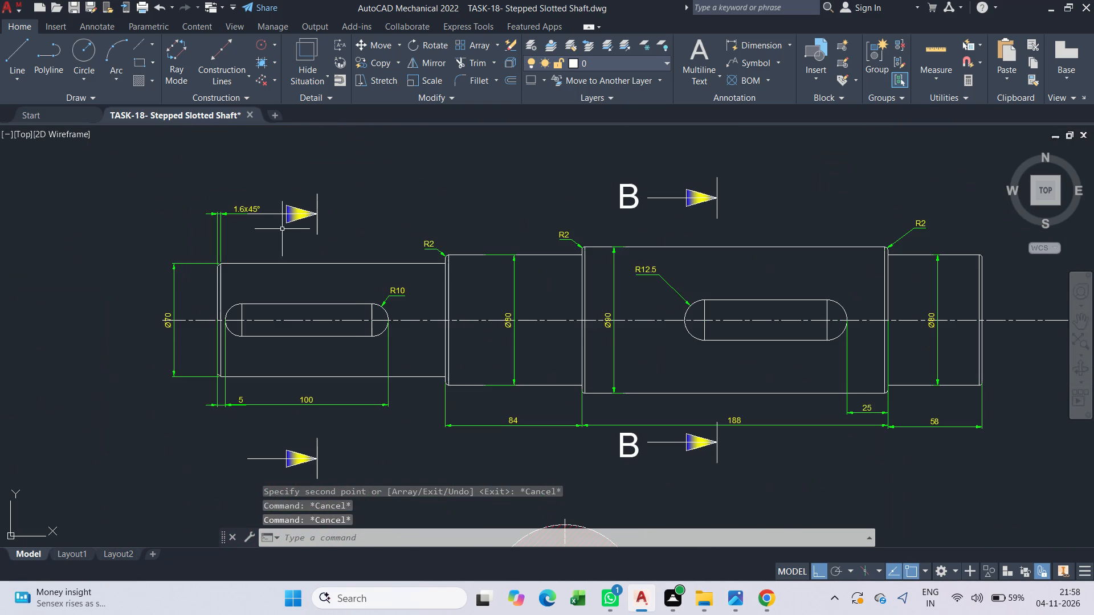
pyautogui.press('Escape')
pyautogui.moveTo(340, 242); pyautogui.dragTo(317, 225)
pyautogui.click(280, 189)
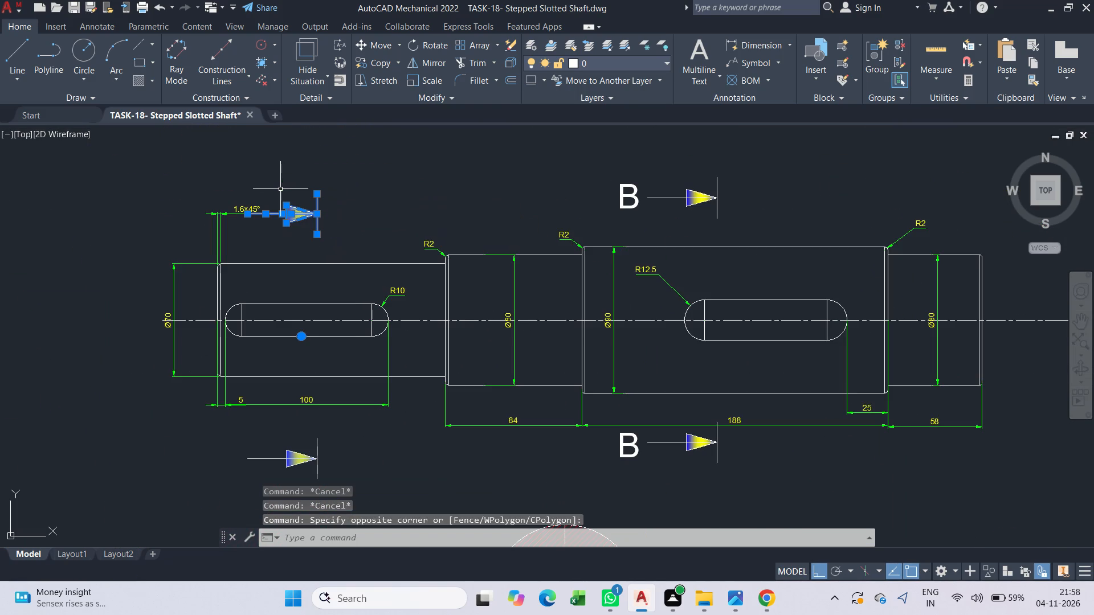
pyautogui.moveTo(313, 462); pyautogui.dragTo(307, 333, button='middle')
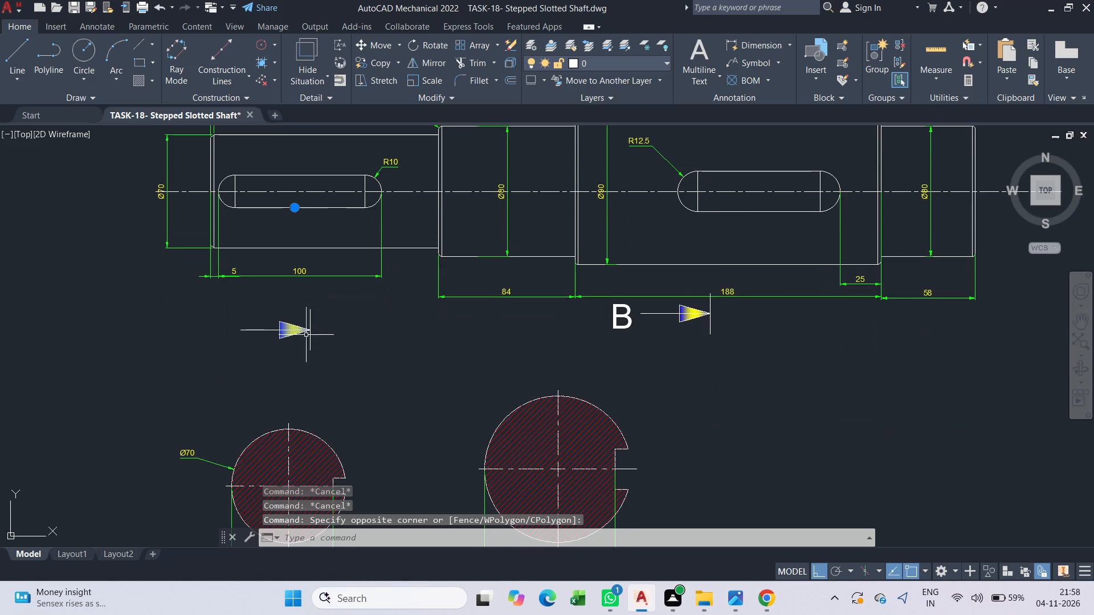
pyautogui.keyDown('shift'); pyautogui.moveTo(338, 374); pyautogui.dragTo(333, 370); pyautogui.keyUp('shift')
pyautogui.keyDown('shift'); pyautogui.click(271, 313); pyautogui.keyUp('shift')
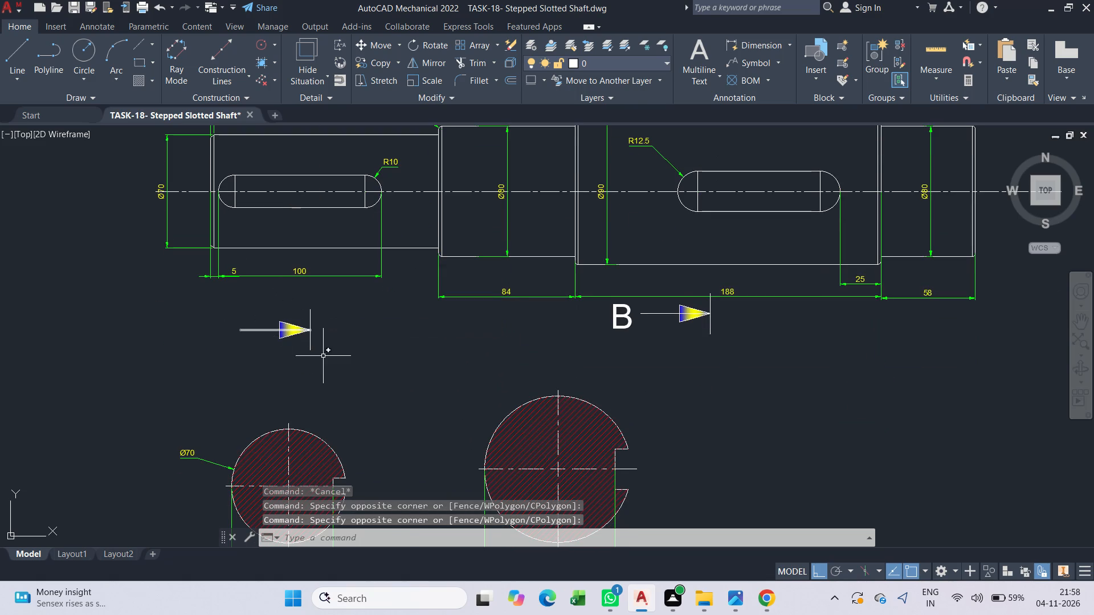
pyautogui.moveTo(330, 362); pyautogui.dragTo(304, 342)
pyautogui.click(270, 306)
pyautogui.moveTo(325, 377); pyautogui.dragTo(326, 411, button='middle')
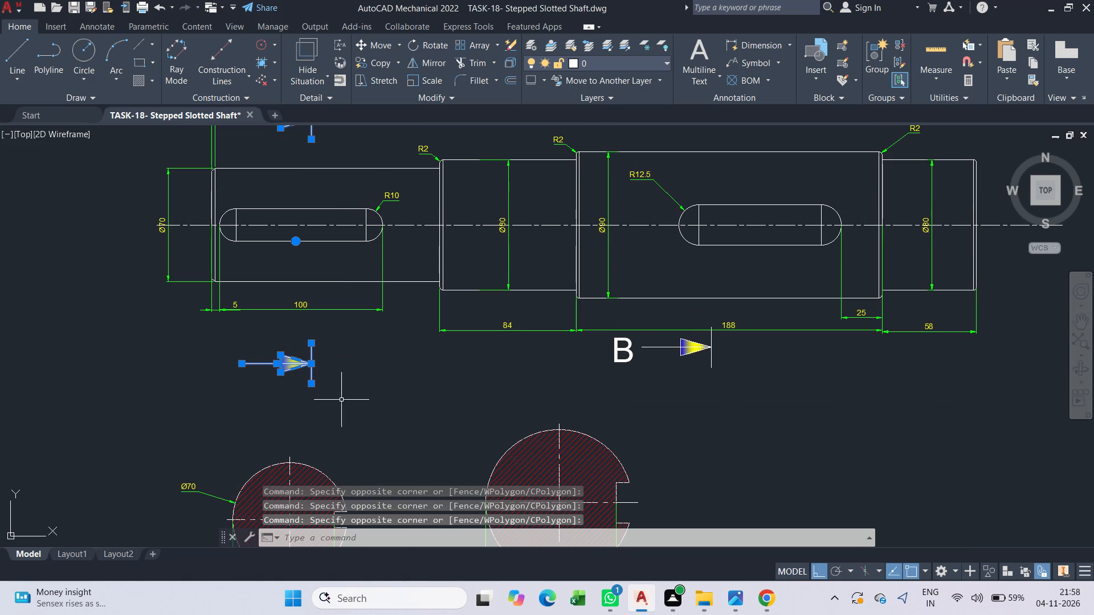
pyautogui.write('M')
pyautogui.press('space')
pyautogui.moveTo(365, 390); pyautogui.dragTo(374, 390)
pyautogui.click(389, 390)
pyautogui.scroll(-2, 372, 348)
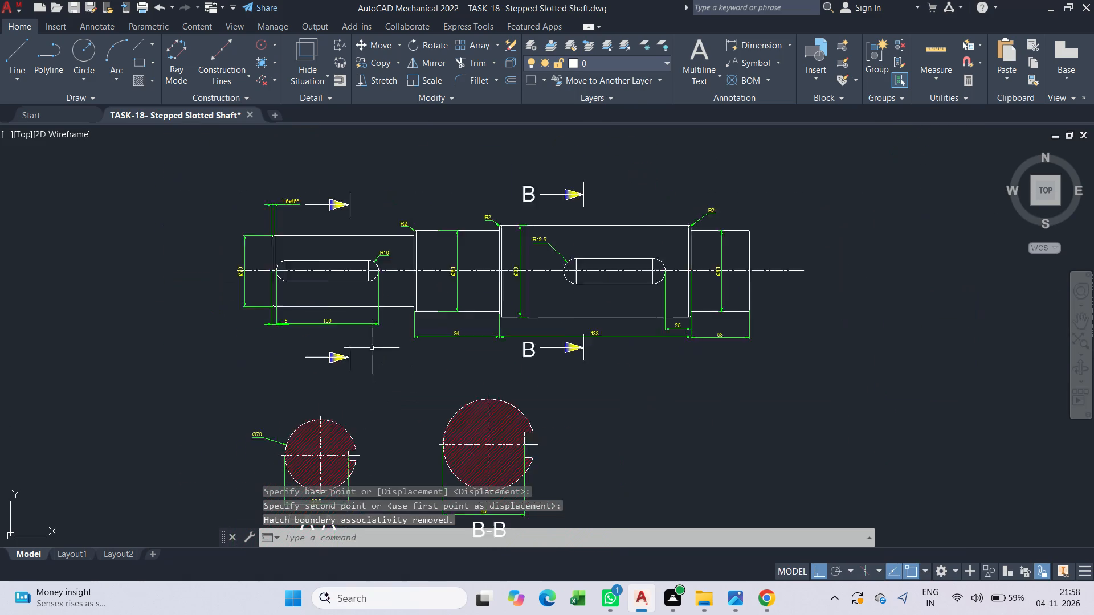
pyautogui.press('Escape')
# Copy the upper letter B horizontally to the upper cutting-plane arrow at the R10 slot.
pyautogui.scroll(3, 341, 265)
pyautogui.scroll(-1, 333, 259)
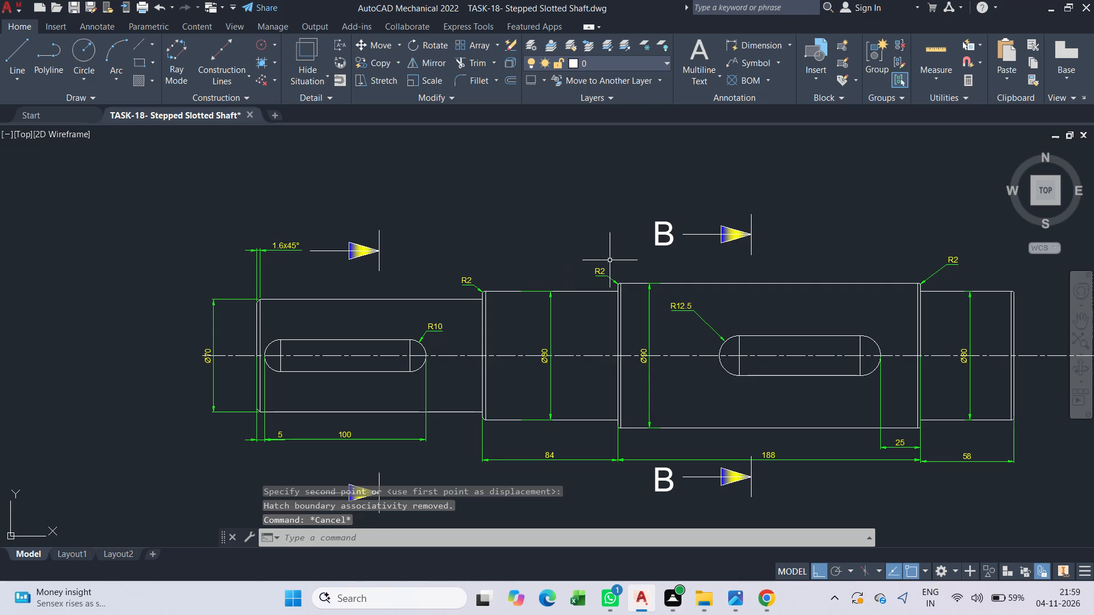
pyautogui.moveTo(655, 252); pyautogui.dragTo(652, 243)
pyautogui.click(646, 219)
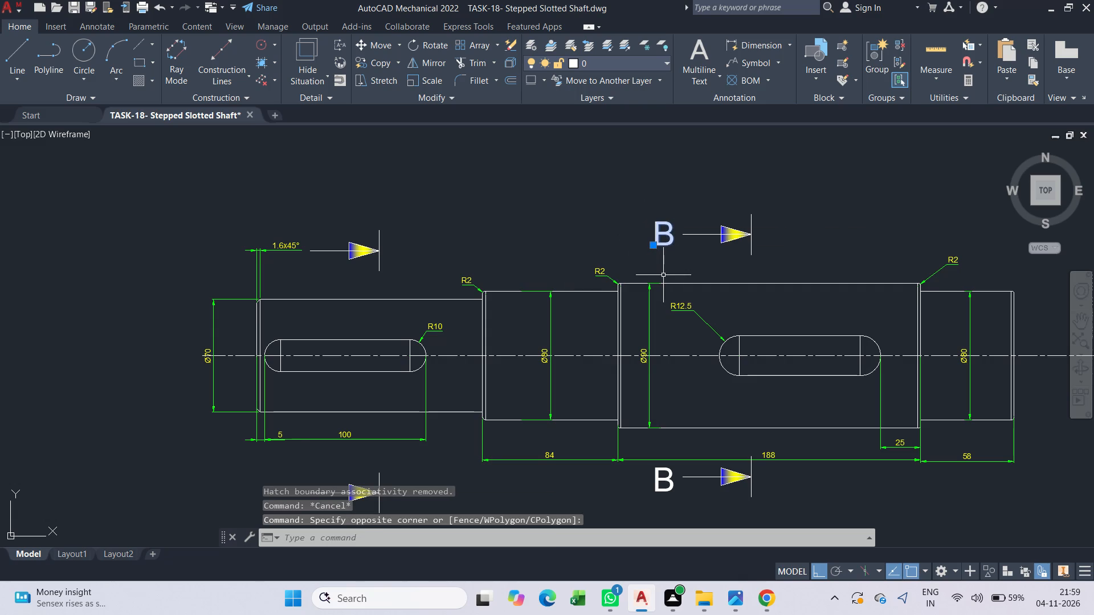
pyautogui.press('c')
pyautogui.moveTo(717, 323); pyautogui.dragTo(705, 312)
pyautogui.moveTo(689, 280); pyautogui.dragTo(443, 273)
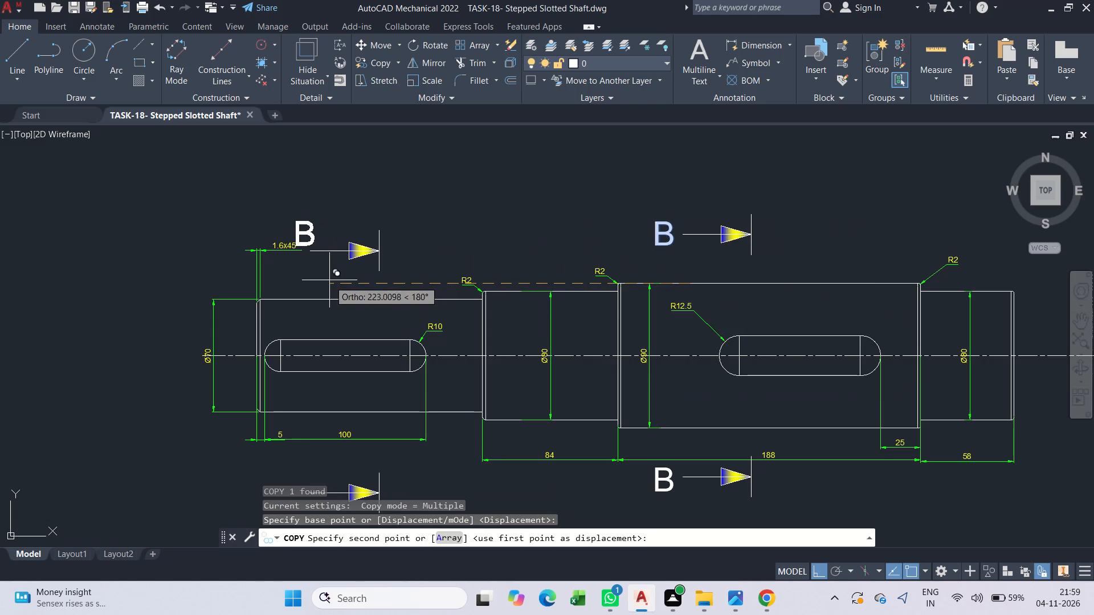
pyautogui.click(349, 274)
pyautogui.press('Escape')
pyautogui.scroll(1, 337, 249)
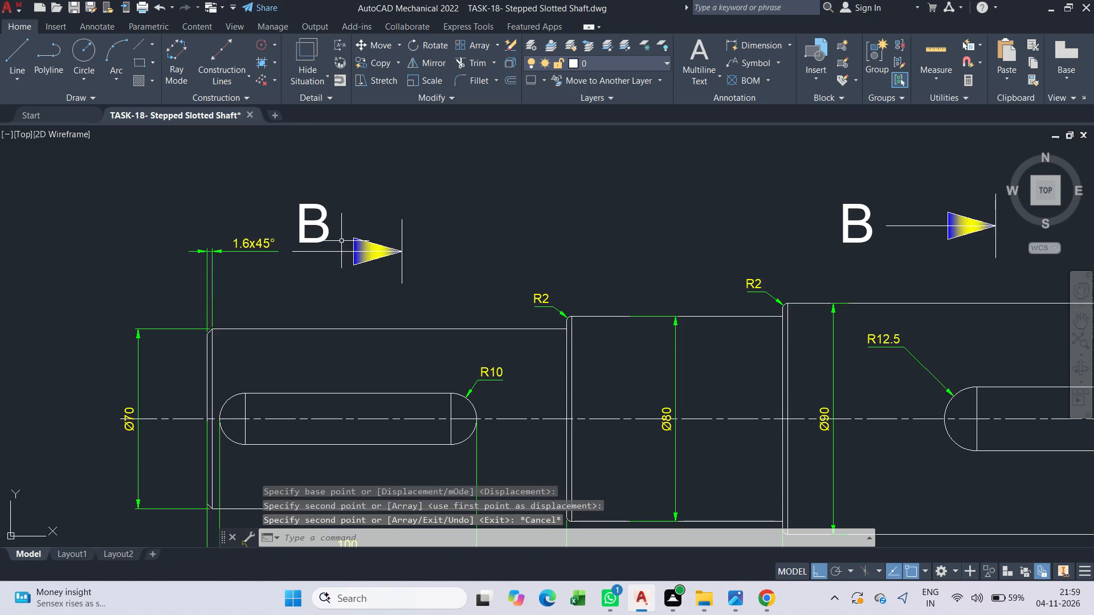
# Change the copied letter beside the upper arrow at the R10 slot to A.
pyautogui.moveTo(337, 237); pyautogui.dragTo(320, 222)
pyautogui.click(298, 207)
pyautogui.scroll(-2, 314, 216)
pyautogui.press('Escape')
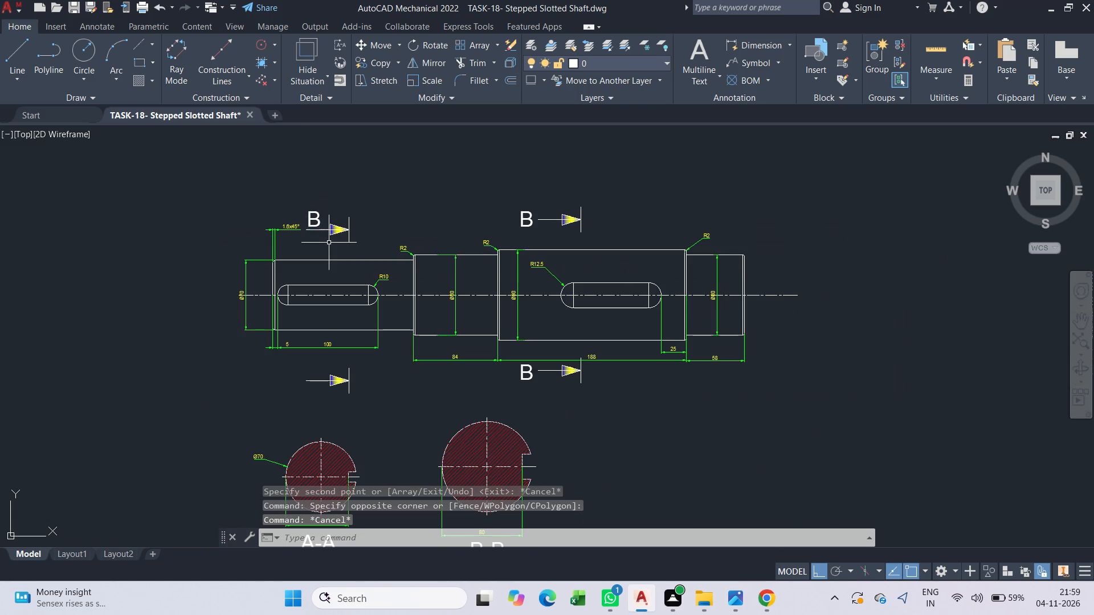
pyautogui.doubleClick(320, 221)
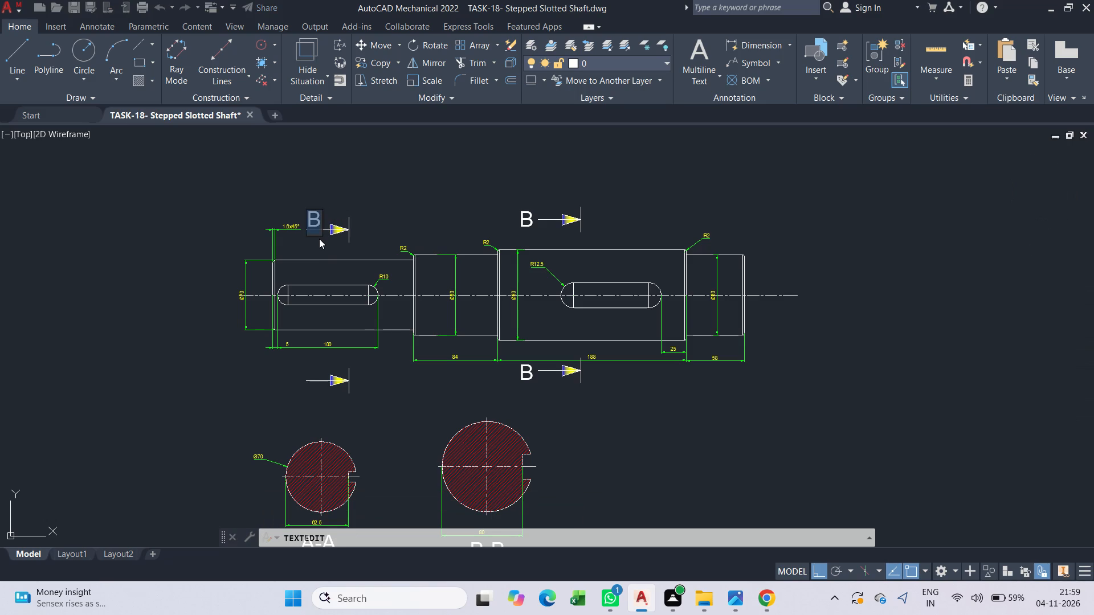
pyautogui.press('BackSpace')
pyautogui.press('a')
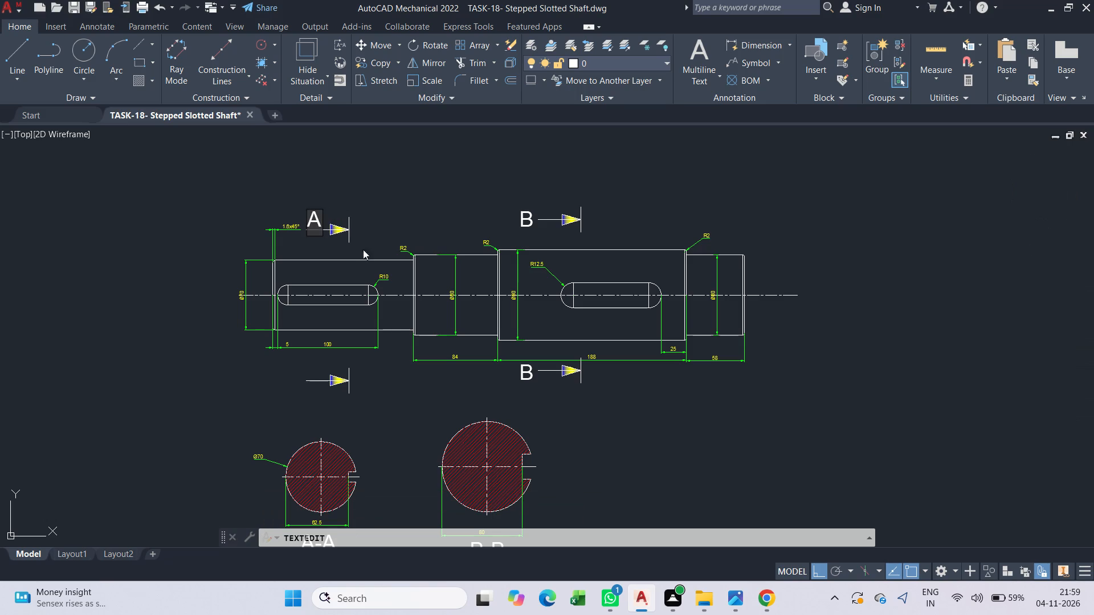
pyautogui.click(392, 219)
pyautogui.press('Escape')
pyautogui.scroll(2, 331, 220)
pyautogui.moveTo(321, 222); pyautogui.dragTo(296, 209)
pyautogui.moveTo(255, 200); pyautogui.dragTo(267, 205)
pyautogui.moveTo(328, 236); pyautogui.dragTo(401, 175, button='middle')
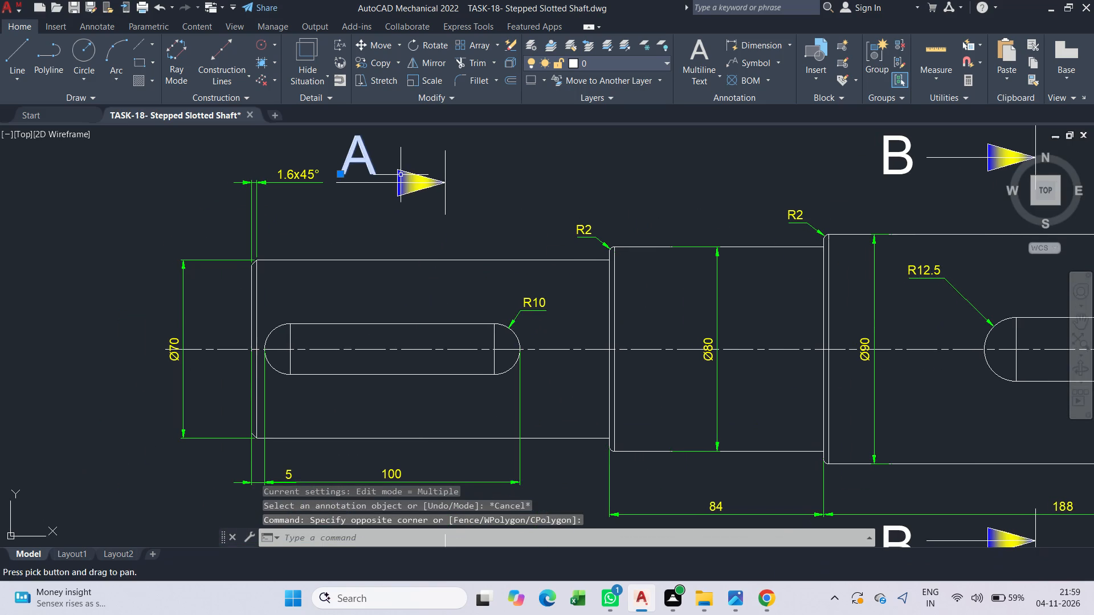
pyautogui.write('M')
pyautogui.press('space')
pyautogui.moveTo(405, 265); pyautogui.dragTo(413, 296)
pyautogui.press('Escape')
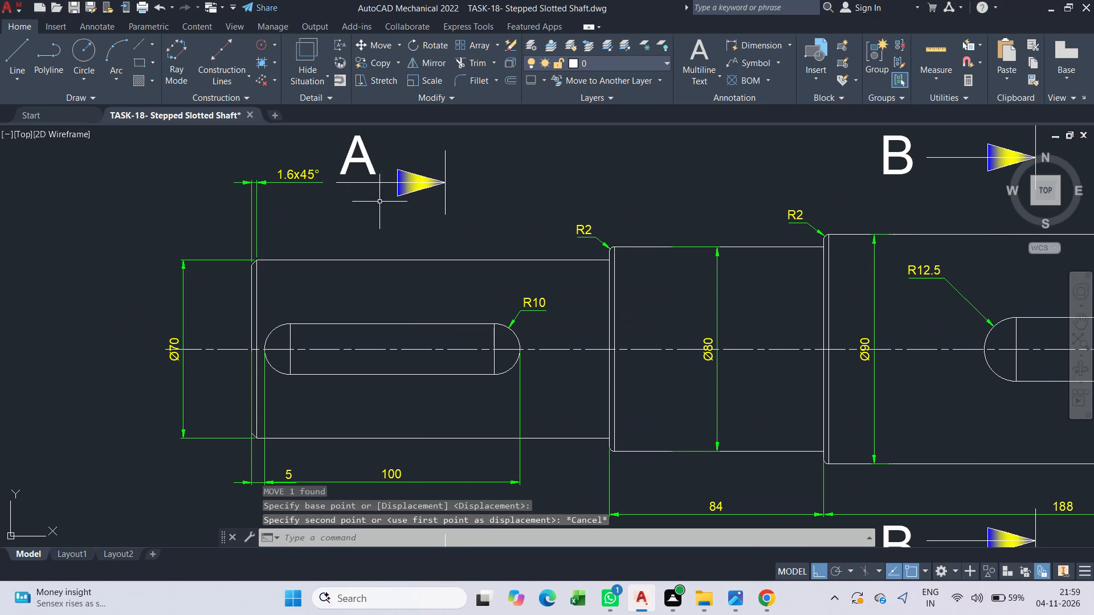
# Copy the letter A down to the lower cutting-plane arrow, below the 100 dimension.
pyautogui.click(368, 151)
pyautogui.press('c')
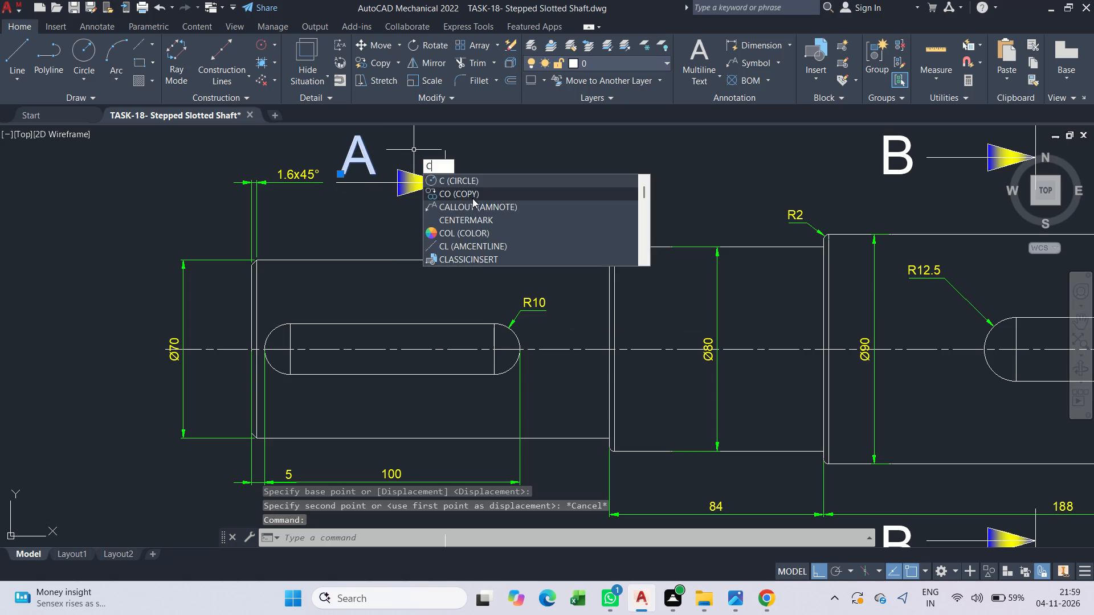
pyautogui.moveTo(472, 198); pyautogui.dragTo(463, 198)
pyautogui.moveTo(398, 183); pyautogui.dragTo(403, 217)
pyautogui.moveTo(403, 264); pyautogui.dragTo(393, 114, button='middle')
pyautogui.scroll(-2, 393, 114)
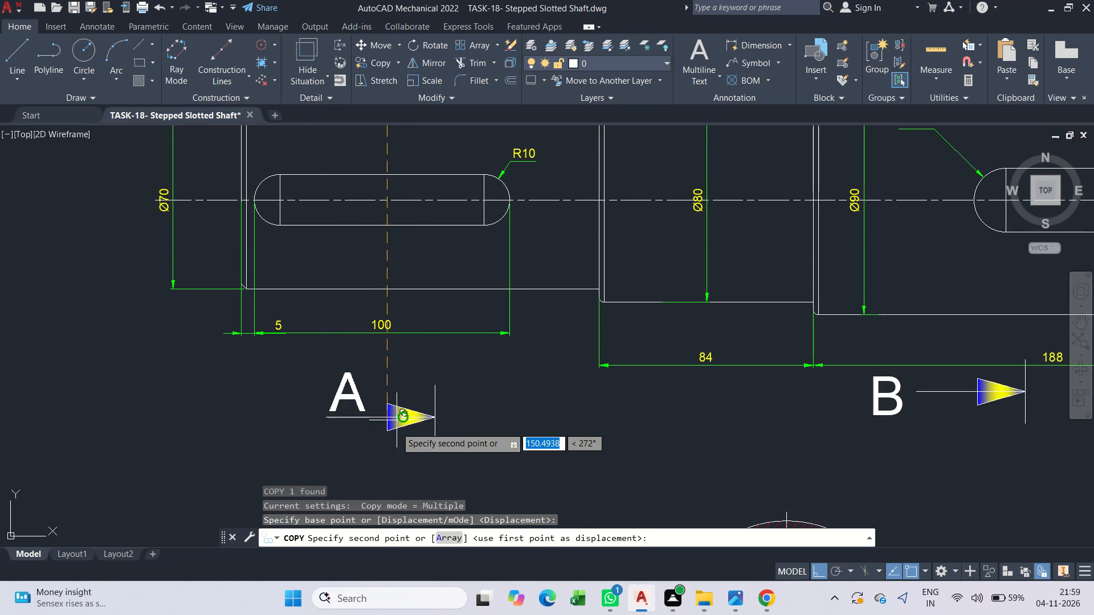
pyautogui.scroll(1, 396, 427)
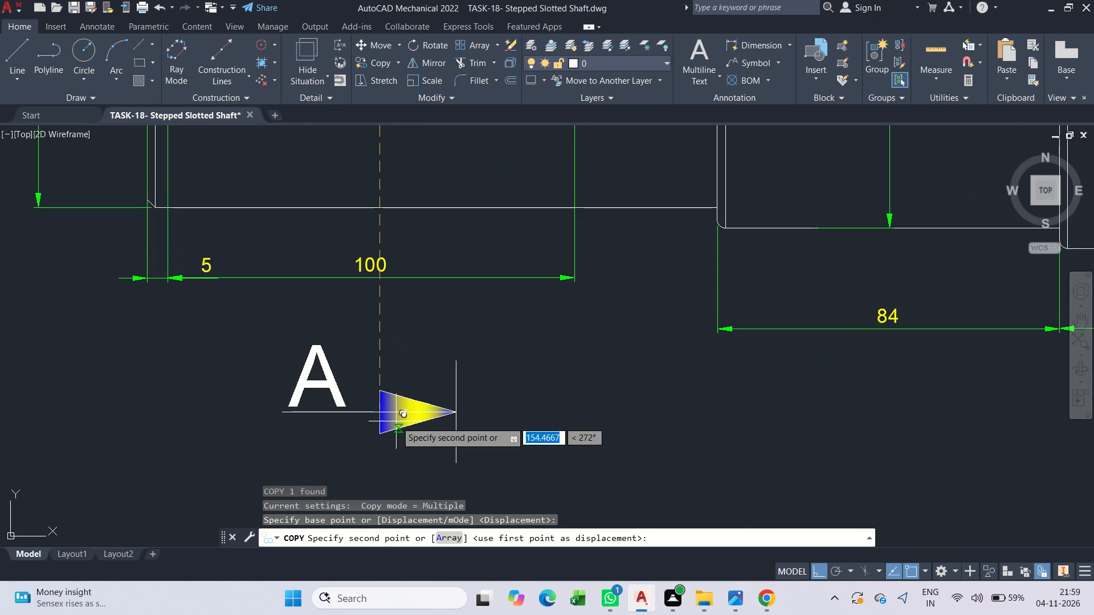
pyautogui.click(396, 421)
pyautogui.press('Escape')
# Move the lower letter A slightly away from the arrowhead, just above the arrow's horizontal line.
pyautogui.scroll(2, 336, 384)
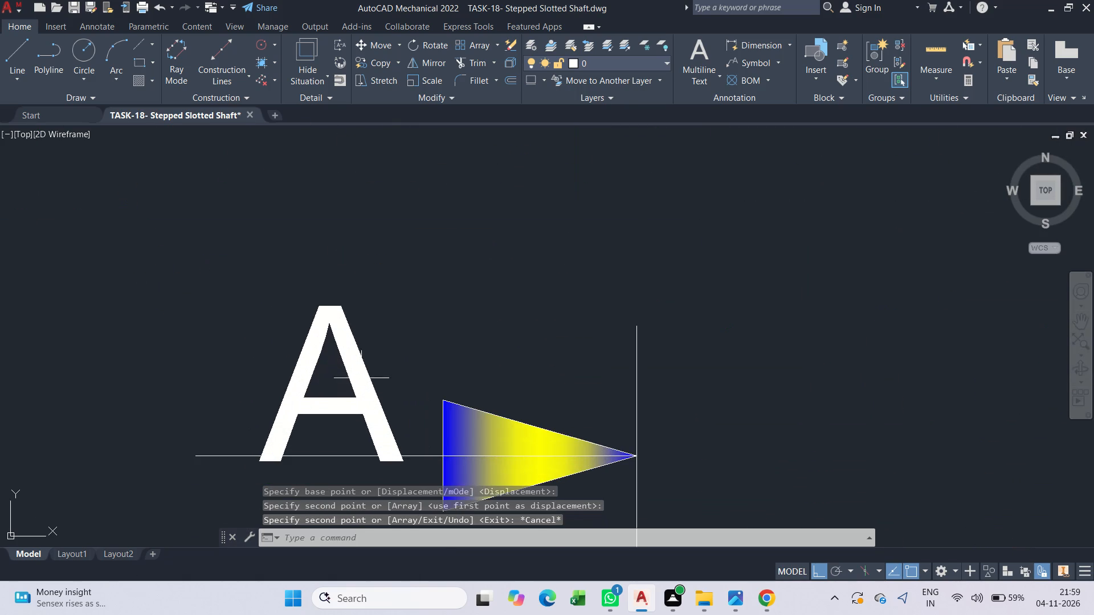
pyautogui.press('Escape')
pyautogui.click(378, 384)
pyautogui.click(275, 279)
pyautogui.scroll(-2, 288, 290)
pyautogui.press('m')
pyautogui.press('space')
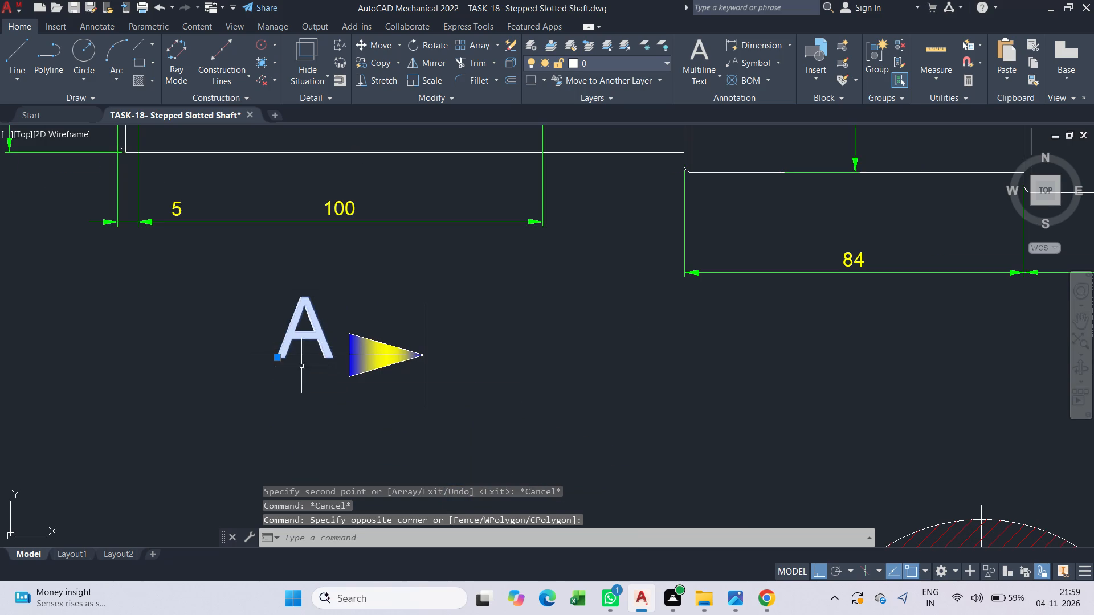
pyautogui.click(305, 376)
pyautogui.press('F8')
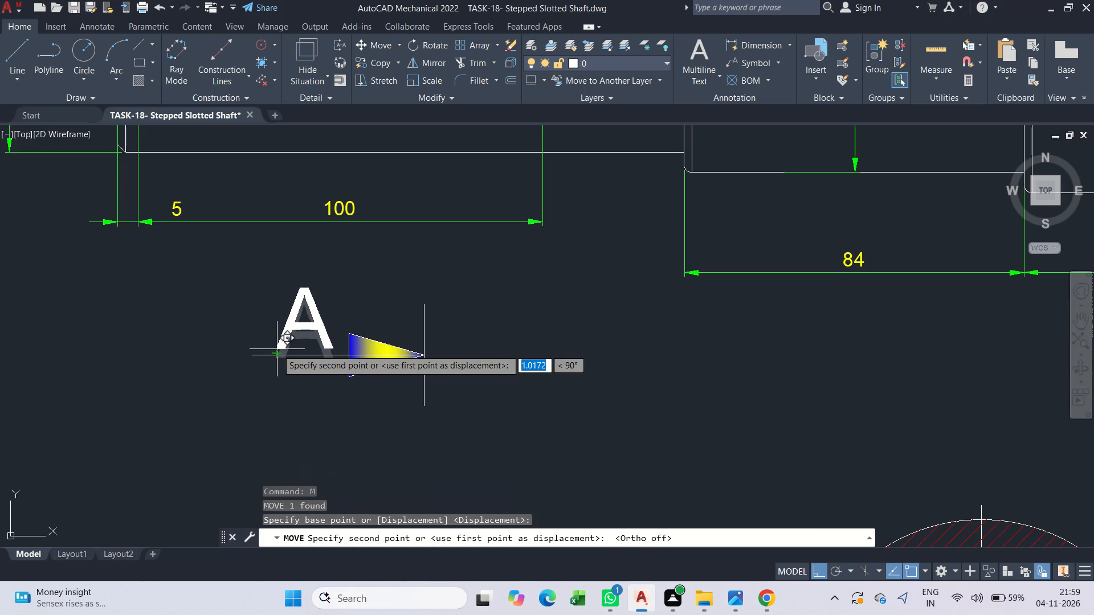
pyautogui.click(267, 349)
pyautogui.press('Escape')
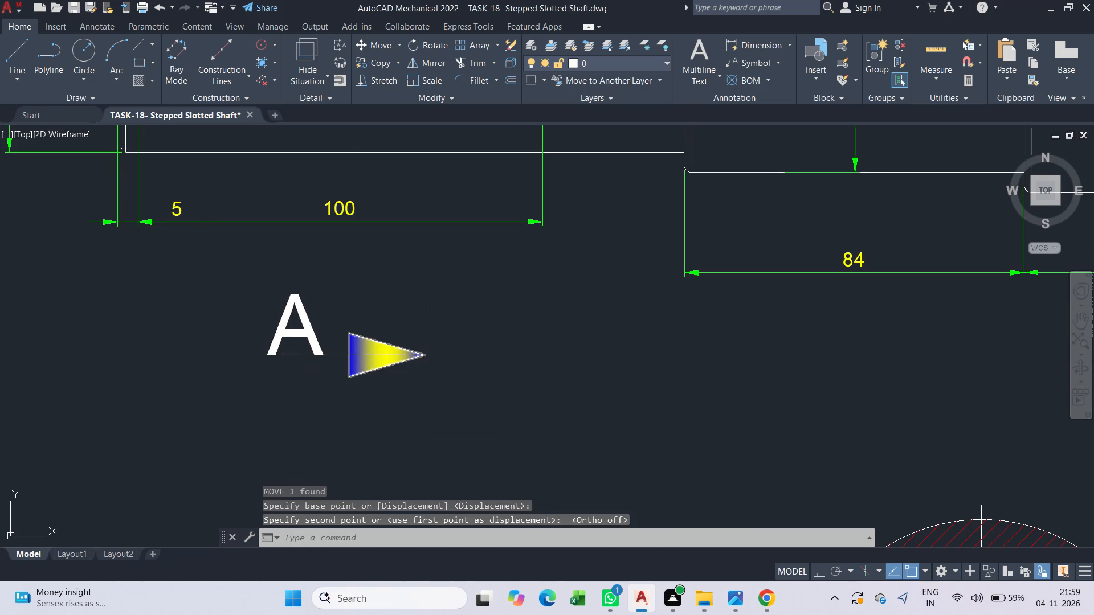
# Save the drawing with its completed A and B cutting-plane labels.
pyautogui.scroll(-2, 320, 348)
pyautogui.hotkey('ctrl', 's')
pyautogui.hotkey('ctrl', 's')
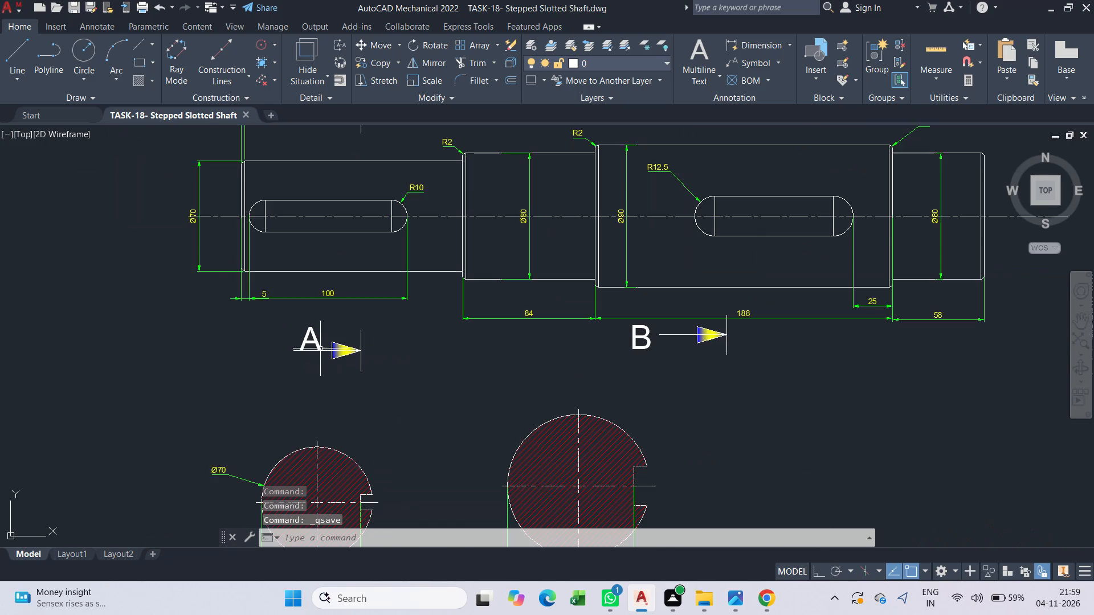
pyautogui.hotkey('ctrl', 's')
pyautogui.hotkey('ctrl', 's')
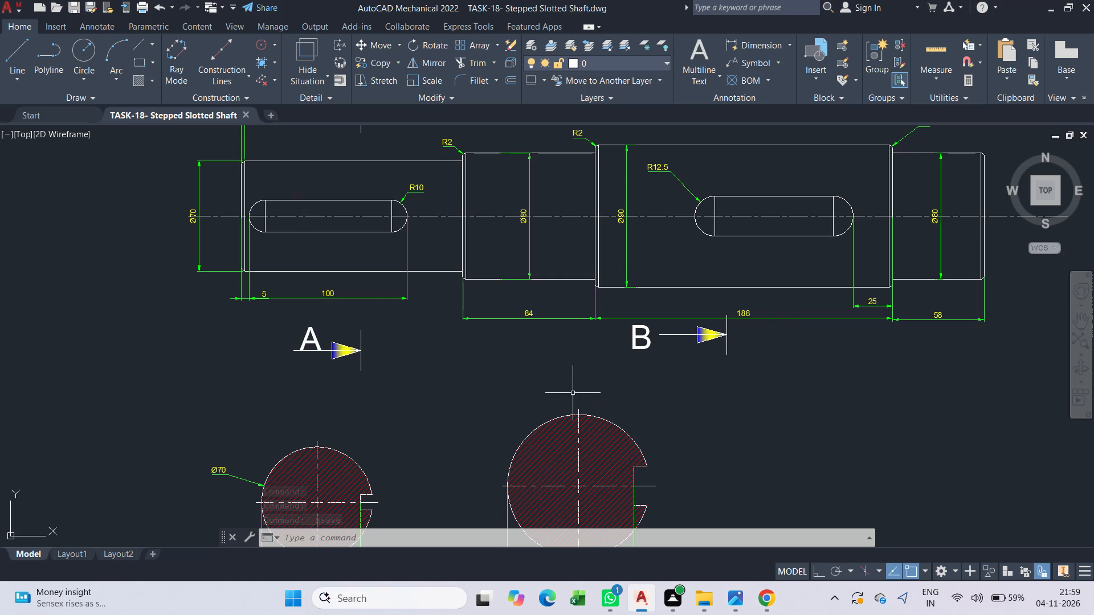
pyautogui.moveTo(529, 383); pyautogui.dragTo(456, 273, button='middle')
pyautogui.press('Escape')
pyautogui.hotkey('ctrl', 's')
pyautogui.hotkey('ctrl', 's')
# Draw a rectangular border enclosing the shaft view and both sections, A-A and B-B.
pyautogui.keyDown('ctrl'); pyautogui.scroll(-4, 451, 259); pyautogui.keyUp('ctrl')
pyautogui.moveTo(479, 343); pyautogui.dragTo(442, 326, button='middle')
pyautogui.press('Escape')
pyautogui.scroll(2, 430, 259)
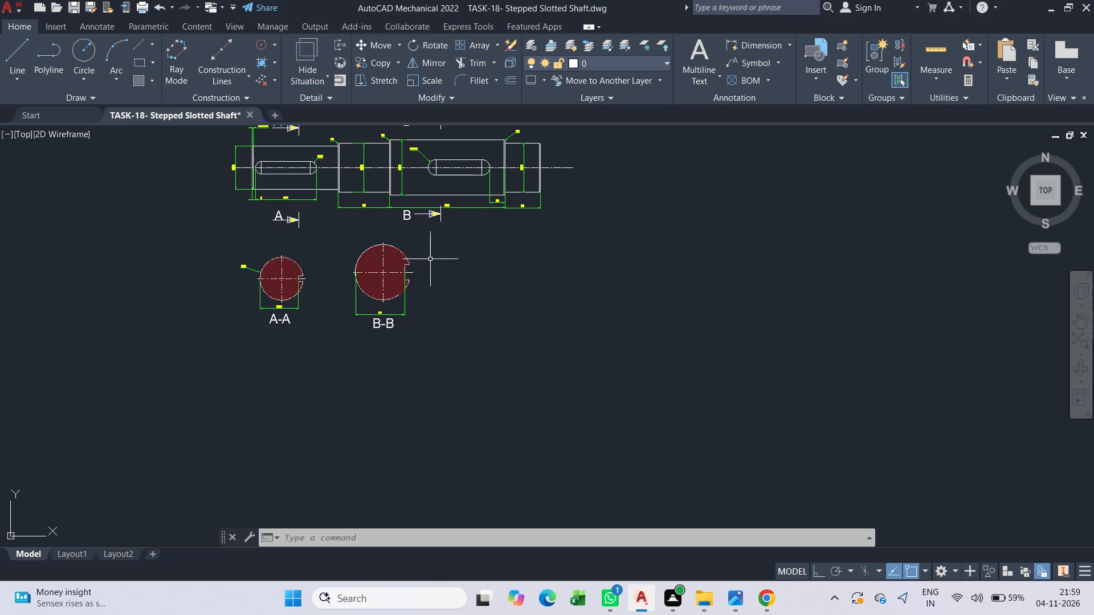
pyautogui.press('Escape')
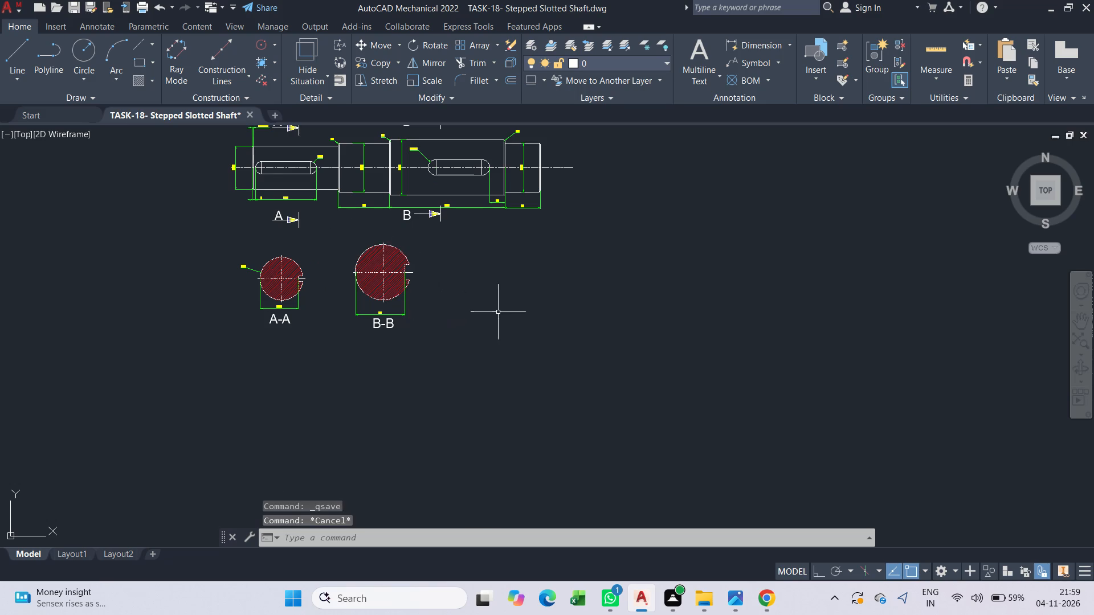
pyautogui.moveTo(433, 253); pyautogui.dragTo(525, 318, button='middle')
pyautogui.middleClick(444, 315)
pyautogui.write('REC')
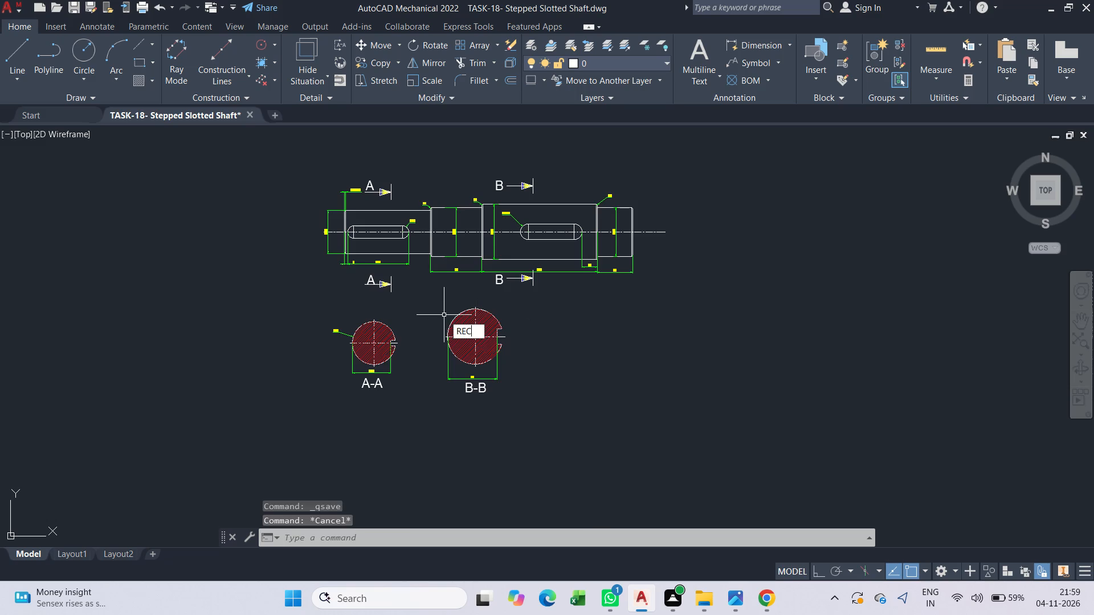
pyautogui.press('space')
pyautogui.scroll(-1, 428, 311)
pyautogui.moveTo(304, 181); pyautogui.dragTo(419, 272)
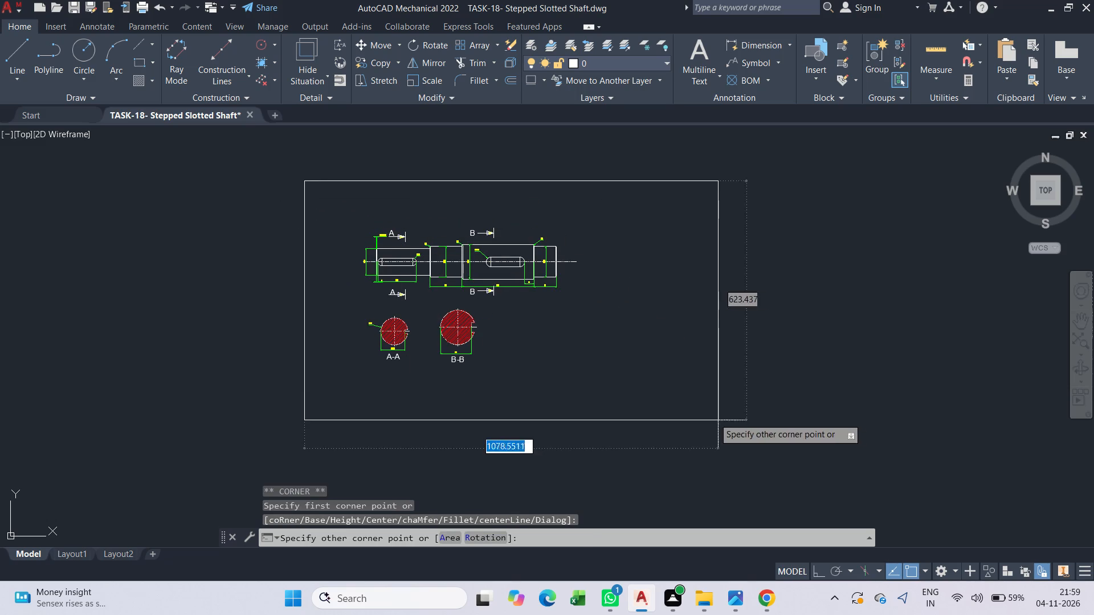
pyautogui.click(599, 401)
pyautogui.press('Escape')
pyautogui.scroll(2, 594, 358)
pyautogui.press('Escape')
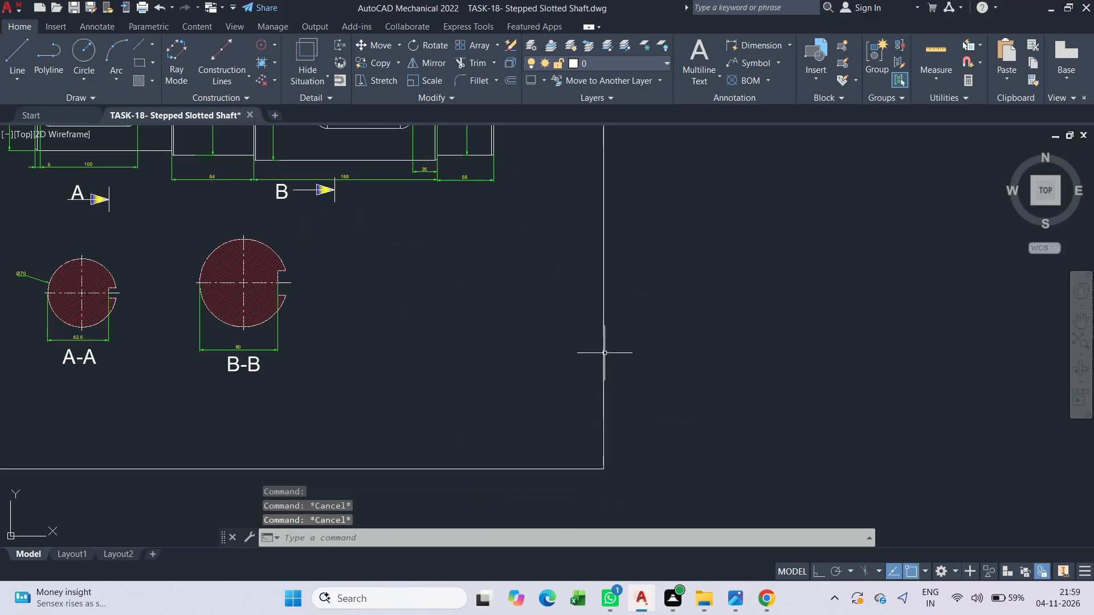
# Offset the rectangular border outward by 5 to make a double frame.
pyautogui.moveTo(614, 359); pyautogui.dragTo(603, 352)
pyautogui.click(577, 347)
pyautogui.scroll(-3, 640, 385)
pyautogui.press('o')
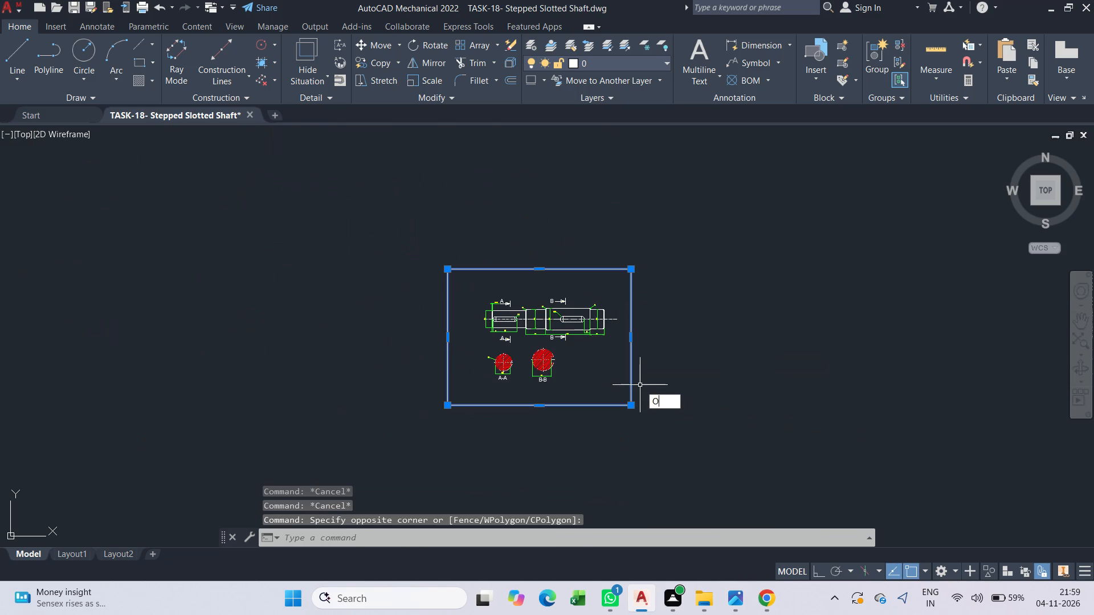
pyautogui.click(667, 430)
pyautogui.press('5')
pyautogui.press('Return')
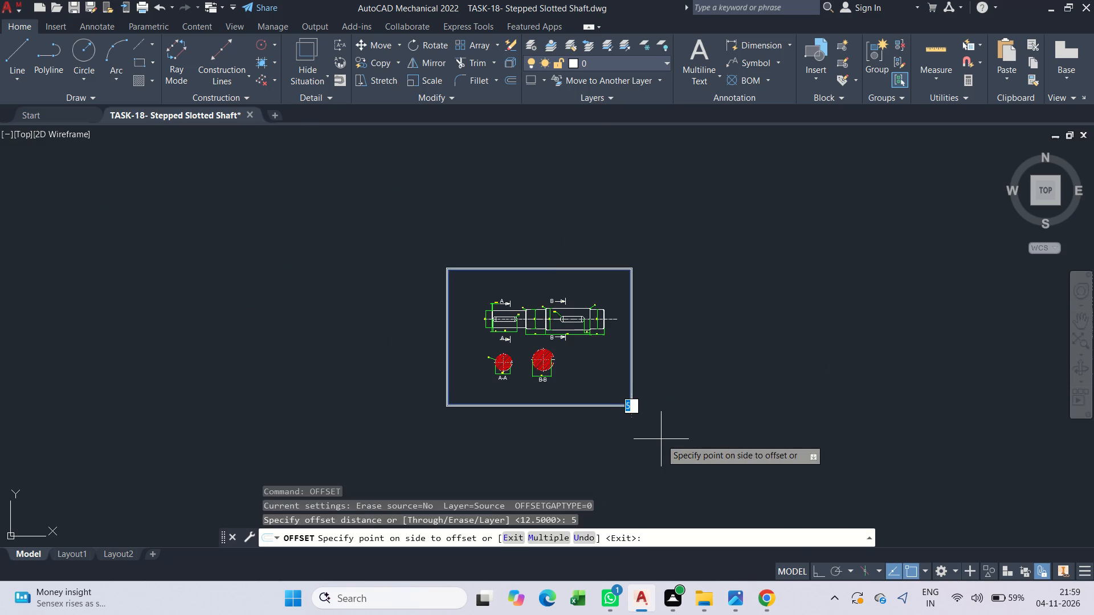
pyautogui.scroll(2, 661, 439)
pyautogui.click(642, 390)
pyautogui.press('Escape')
# Save the drawing with the double border.
pyautogui.scroll(-2, 461, 346)
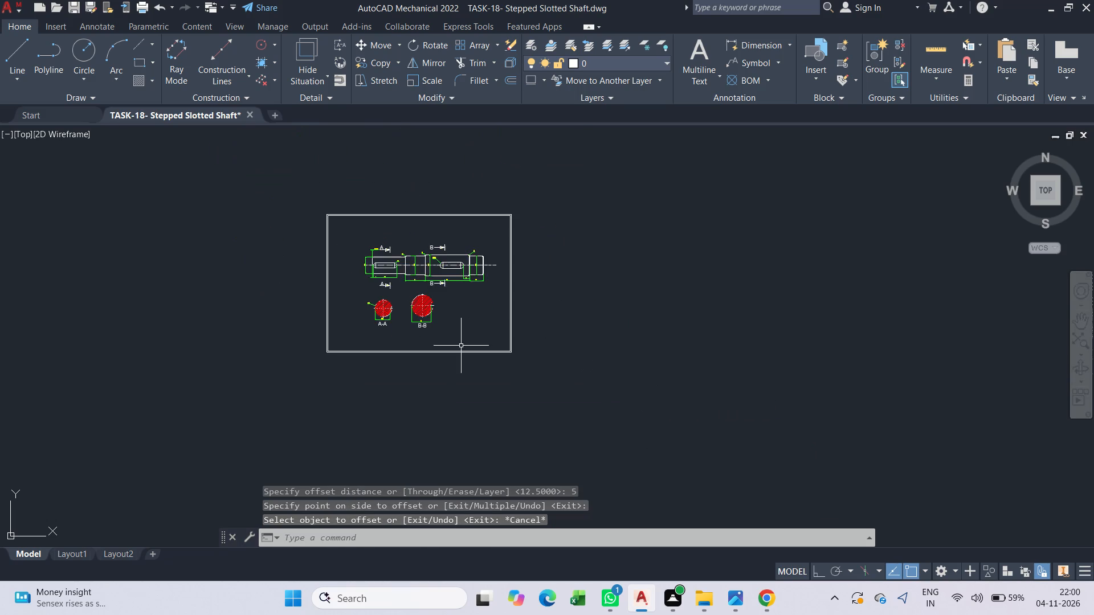
pyautogui.scroll(1, 450, 341)
pyautogui.middleClick(445, 340)
pyautogui.press('Escape')
pyautogui.hotkey('ctrl', 's')
pyautogui.hotkey('ctrl', 's')
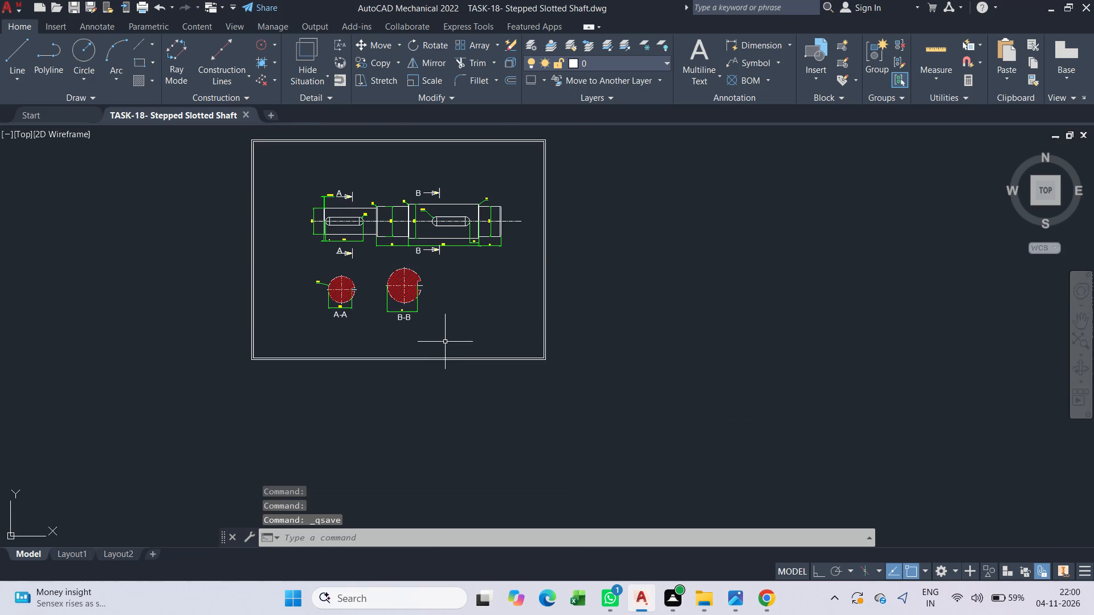
# Copy the B-B label down into the empty space between section B-B and the border's bottom edge.
pyautogui.scroll(2, 431, 294)
pyautogui.moveTo(467, 306); pyautogui.dragTo(553, 185, button='middle')
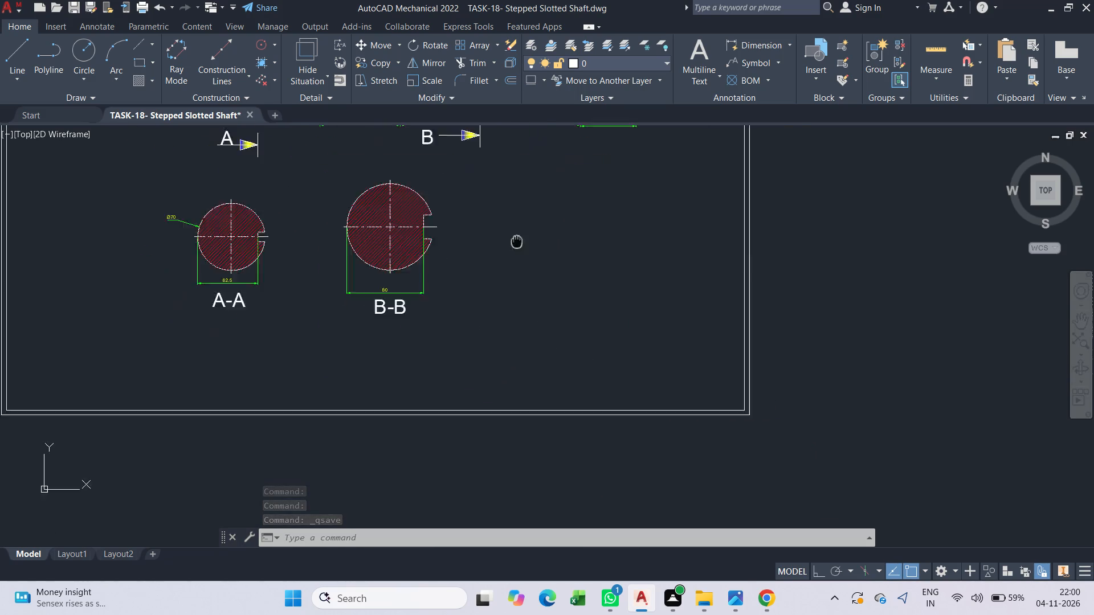
pyautogui.moveTo(553, 185); pyautogui.dragTo(553, 182, button='middle')
pyautogui.click(458, 228)
pyautogui.press('v')
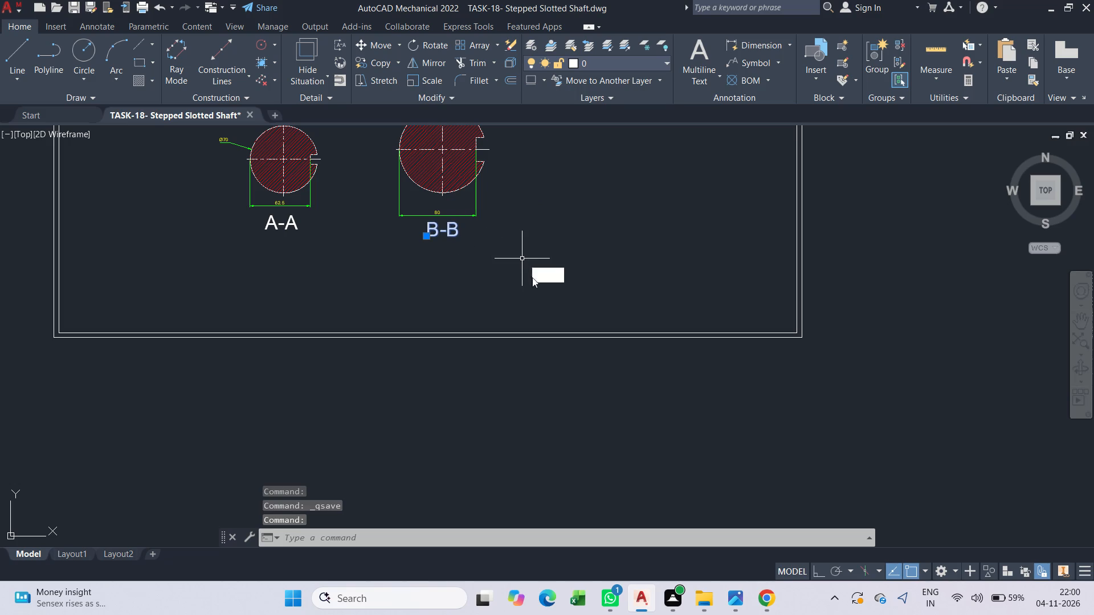
pyautogui.press('Escape')
pyautogui.click(429, 226)
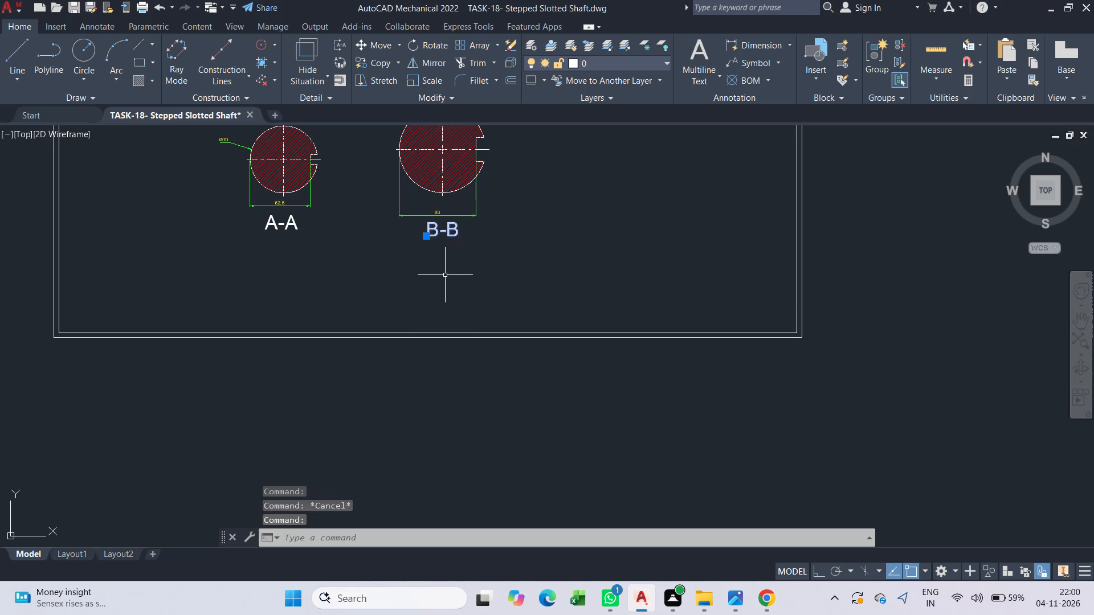
pyautogui.press('c')
pyautogui.moveTo(492, 315); pyautogui.dragTo(485, 309)
pyautogui.moveTo(470, 277); pyautogui.dragTo(480, 314)
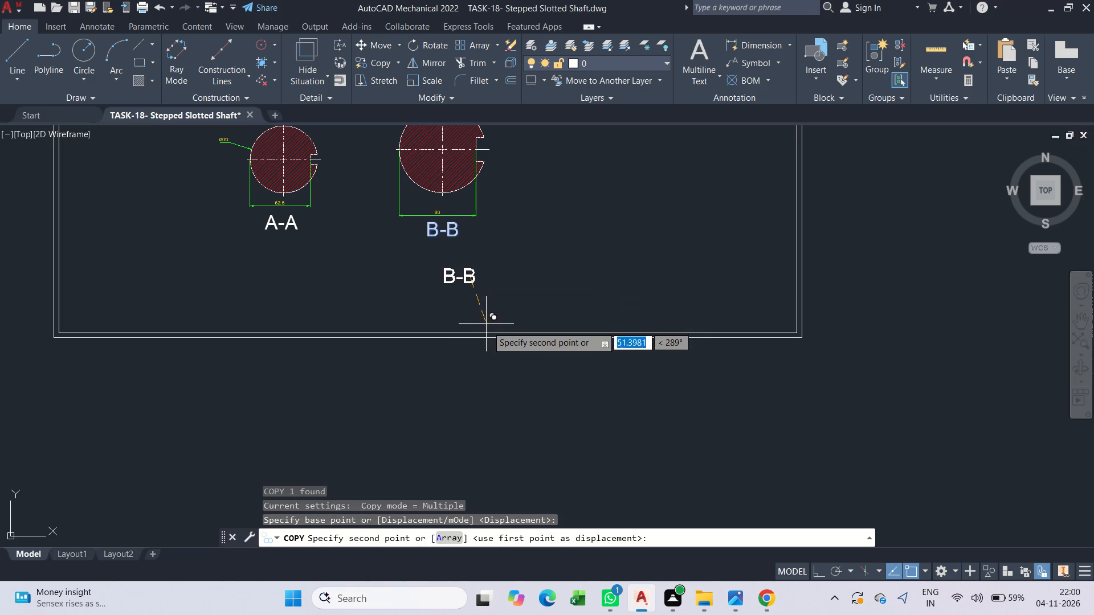
pyautogui.click(491, 335)
pyautogui.press('Escape')
# Replace the copied label's text with ALL DIMENSIONS ARE IN MM.
pyautogui.tripleClick(476, 293)
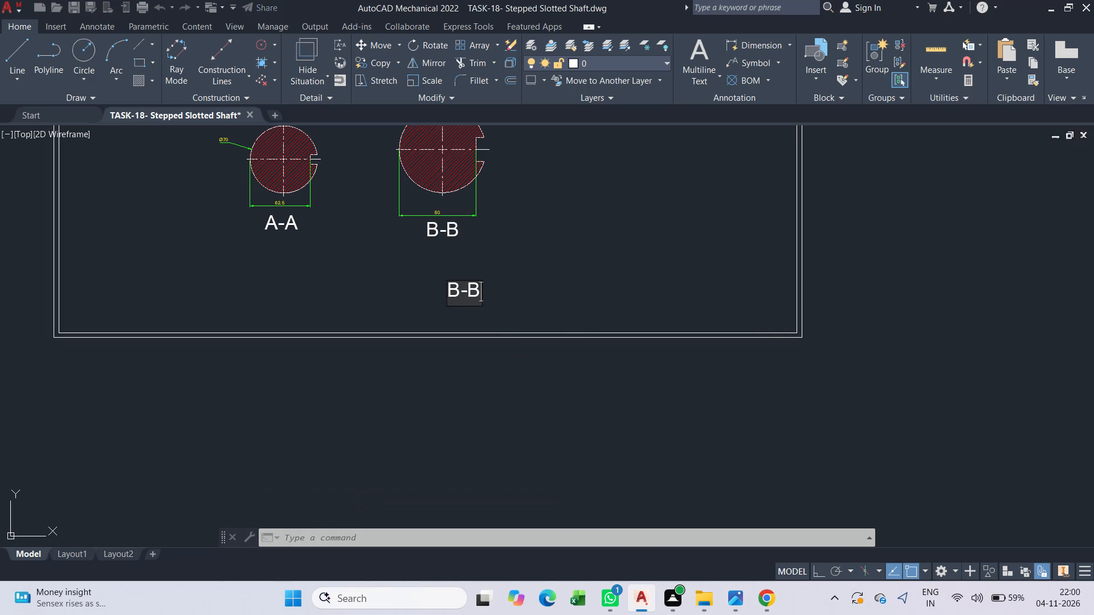
pyautogui.press('BackSpace')
pyautogui.press('BackSpace')
pyautogui.press('BackSpace')
pyautogui.press('BackSpace')
pyautogui.press('a')
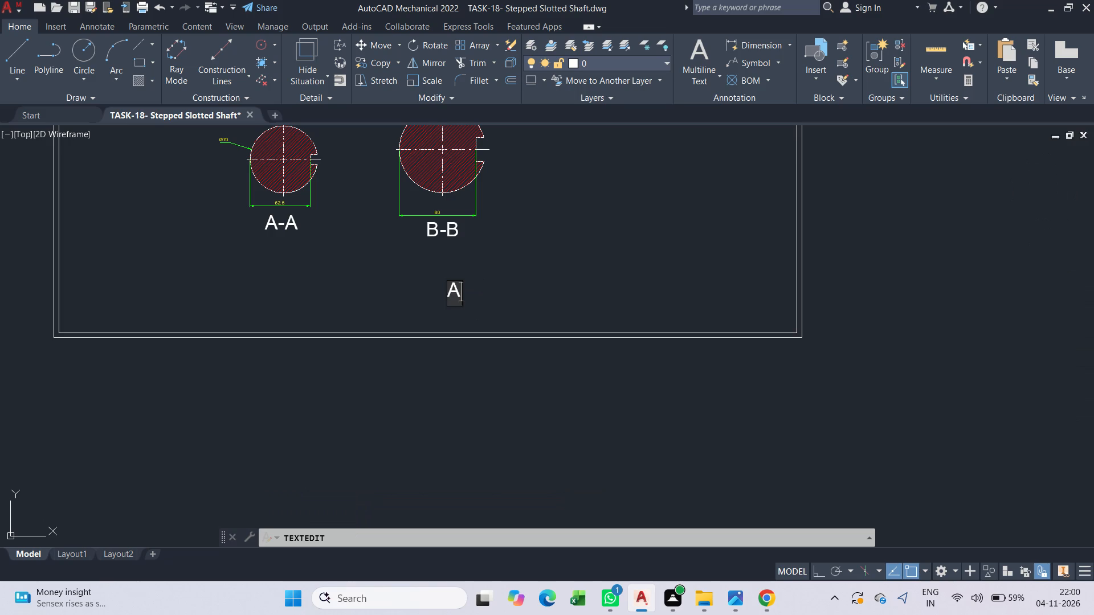
pyautogui.write('LL DIMENSIONS ARE IN MM SC')
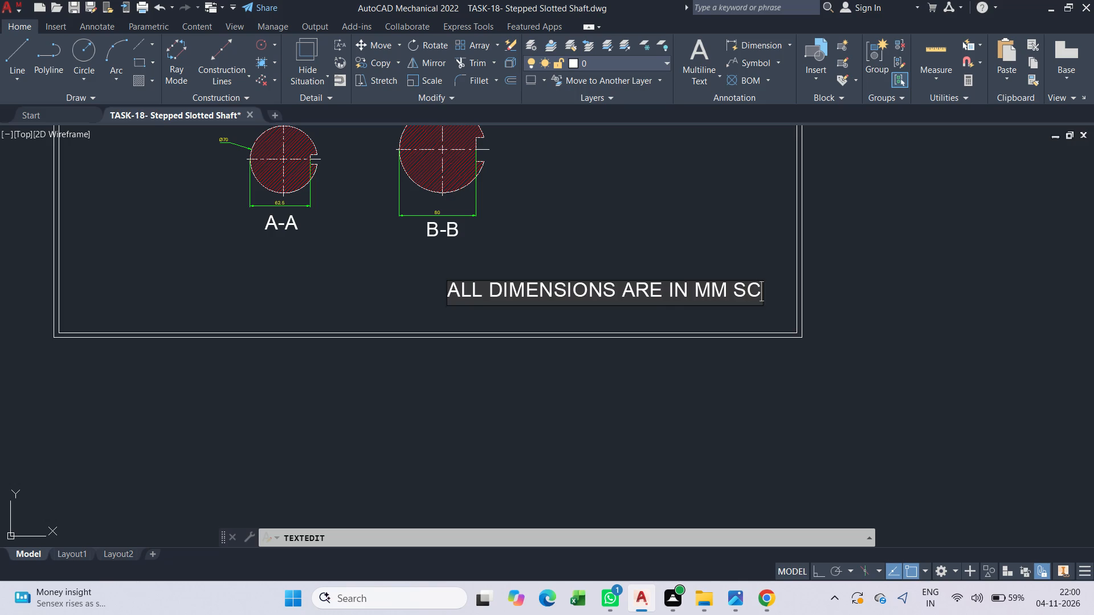
pyautogui.press('BackSpace')
pyautogui.press('BackSpace')
pyautogui.click(542, 388)
pyautogui.press('Escape')
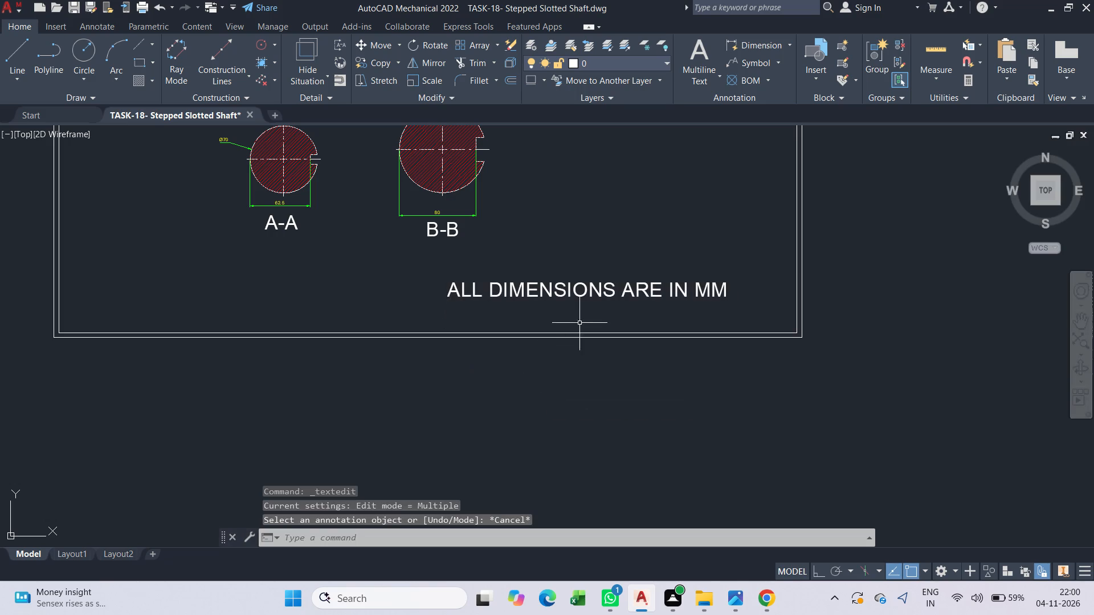
# Set the text height of the ALL DIMENSIONS ARE IN MM note to 10.
pyautogui.moveTo(579, 320); pyautogui.dragTo(566, 302)
pyautogui.click(530, 264)
pyautogui.rightClick(626, 240)
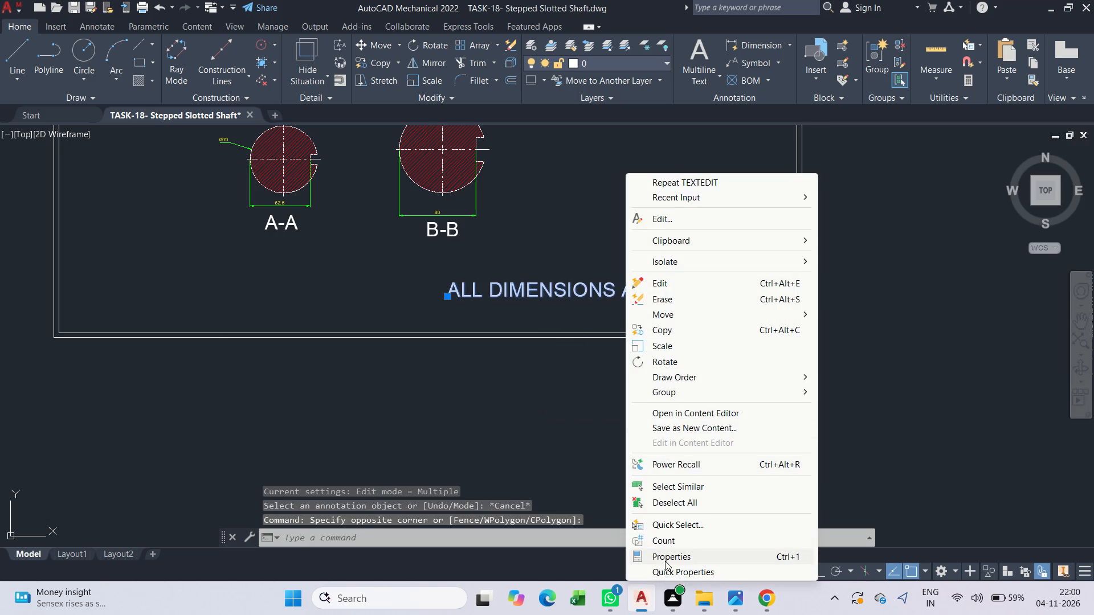
pyautogui.click(665, 561)
pyautogui.scroll(-1, 157, 206)
pyautogui.scroll(2, 157, 206)
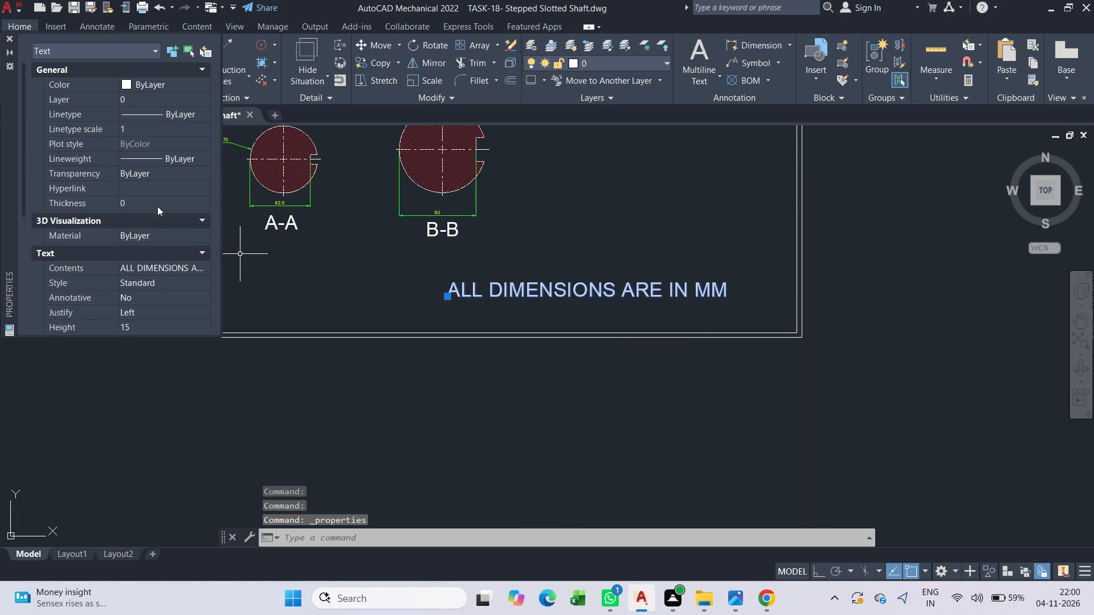
pyautogui.scroll(-1, 161, 229)
pyautogui.scroll(-2, 158, 300)
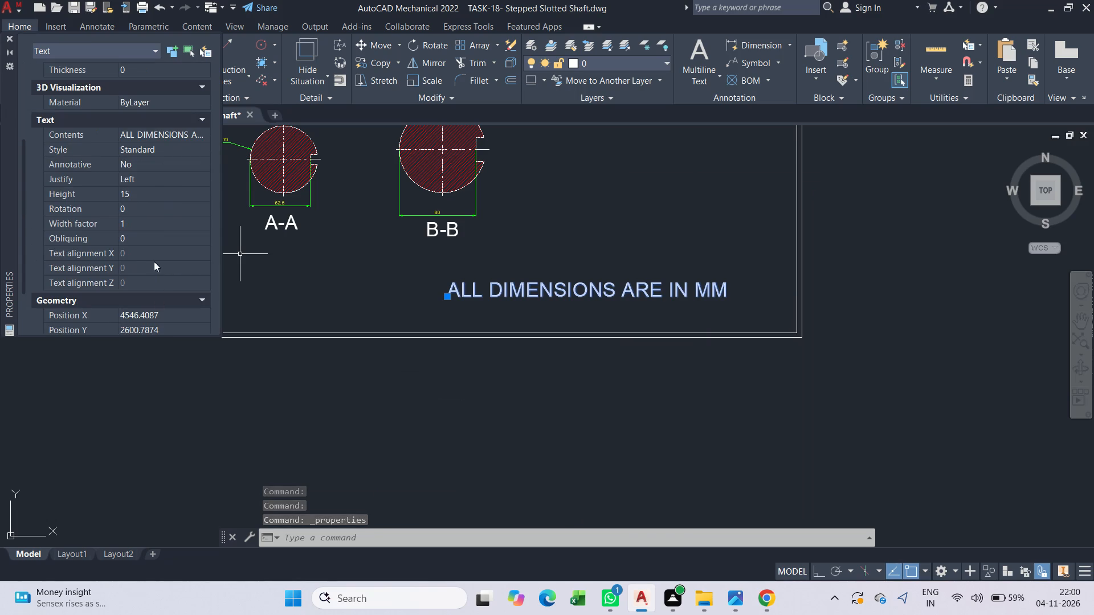
pyautogui.click(153, 194)
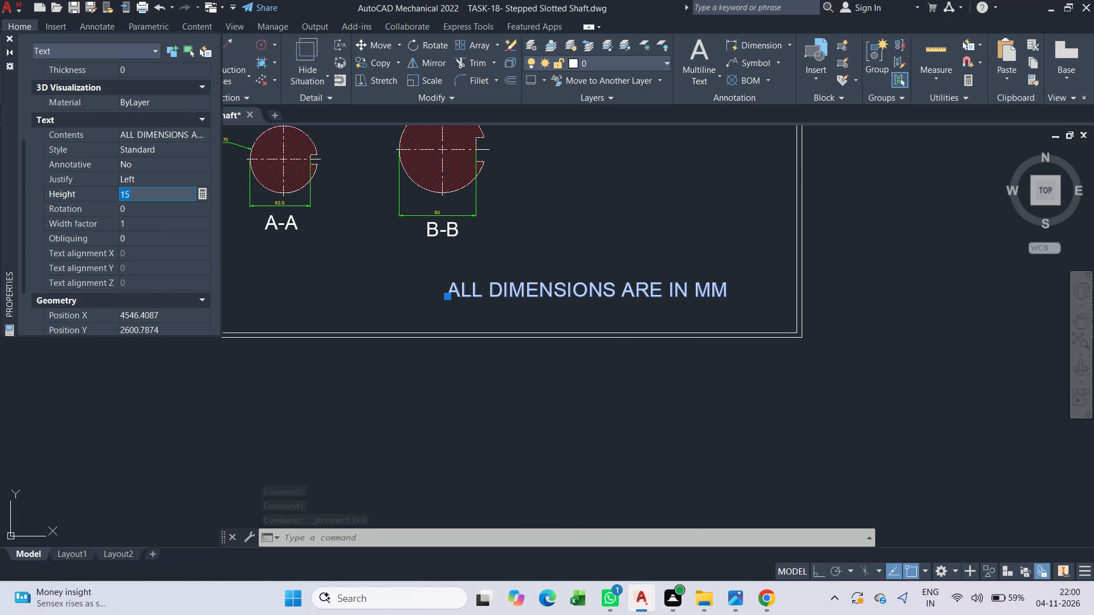
pyautogui.press('1')
pyautogui.press('0')
pyautogui.press('Return')
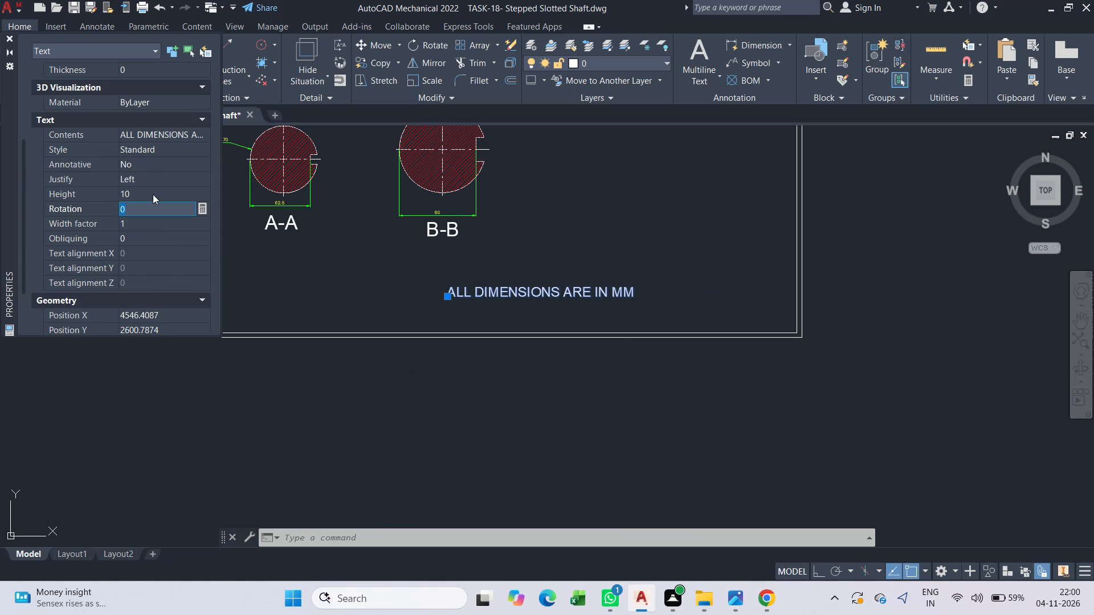
pyautogui.press('Escape')
pyautogui.press('Escape')
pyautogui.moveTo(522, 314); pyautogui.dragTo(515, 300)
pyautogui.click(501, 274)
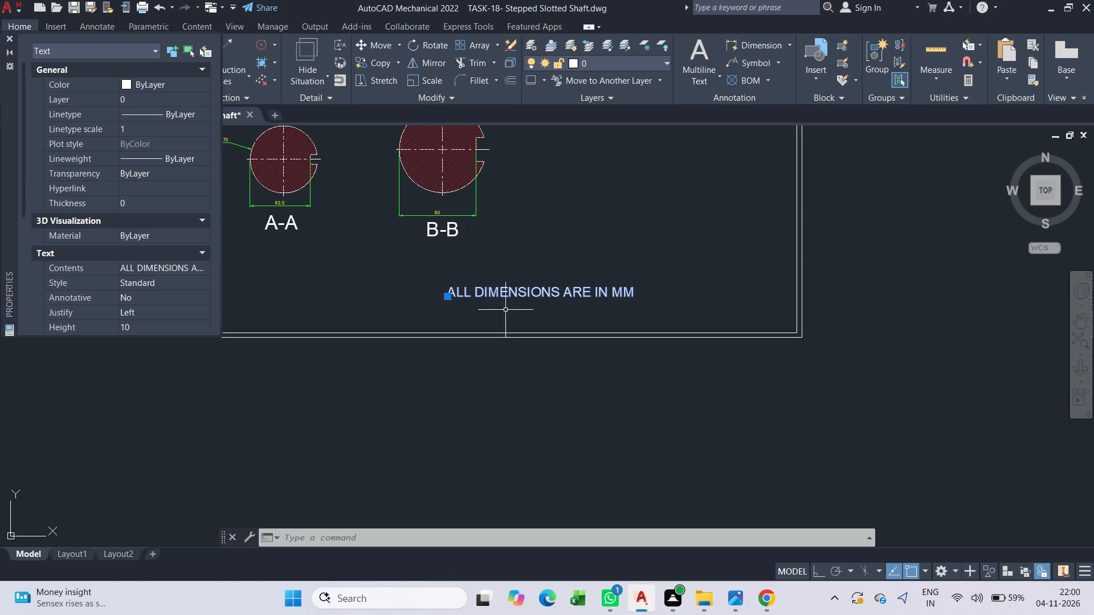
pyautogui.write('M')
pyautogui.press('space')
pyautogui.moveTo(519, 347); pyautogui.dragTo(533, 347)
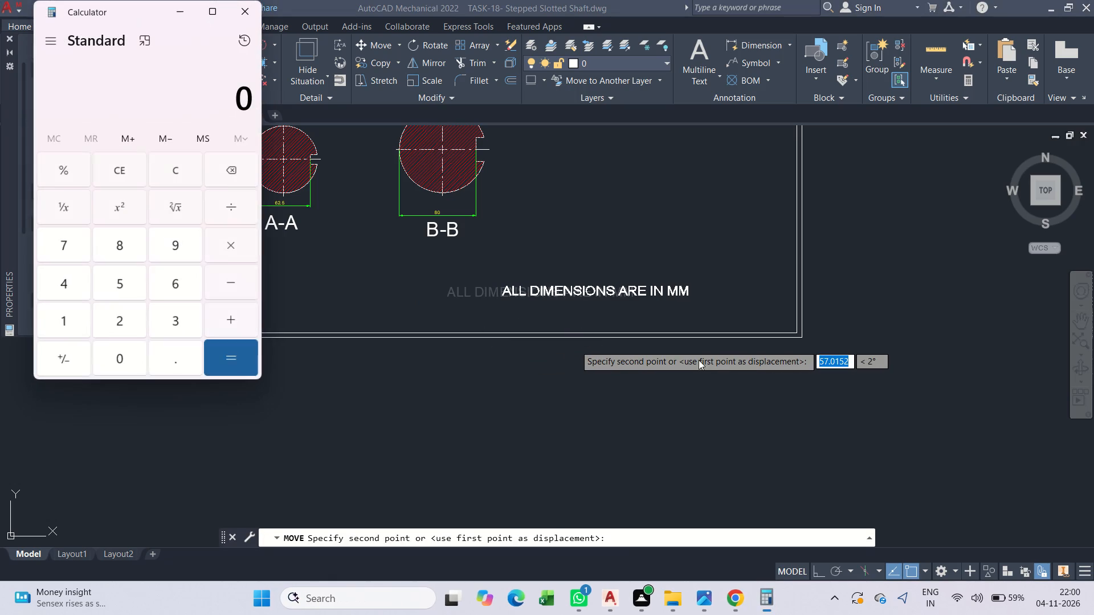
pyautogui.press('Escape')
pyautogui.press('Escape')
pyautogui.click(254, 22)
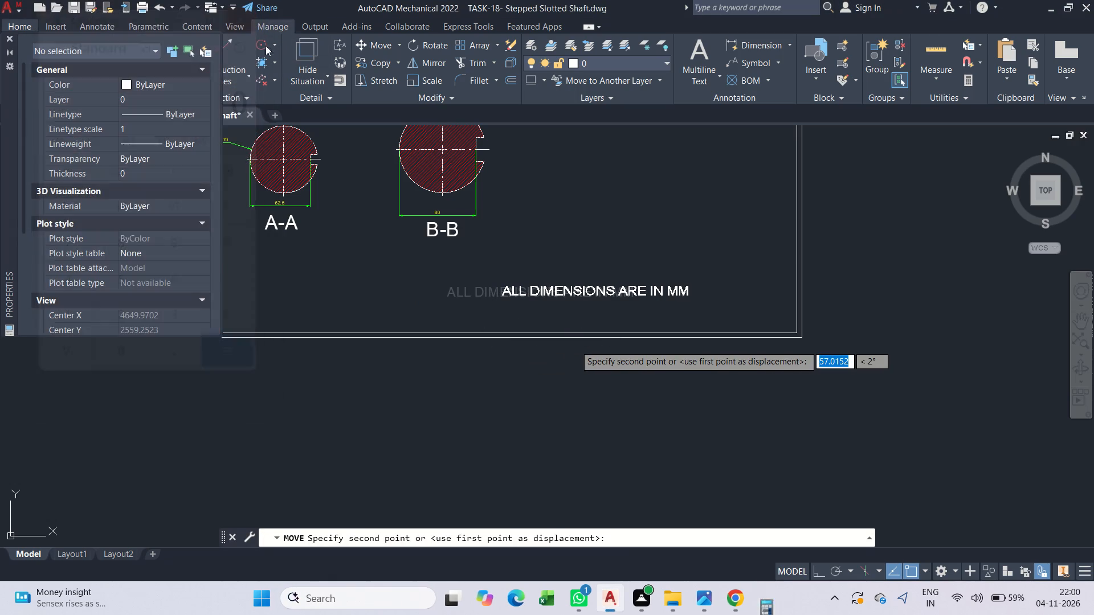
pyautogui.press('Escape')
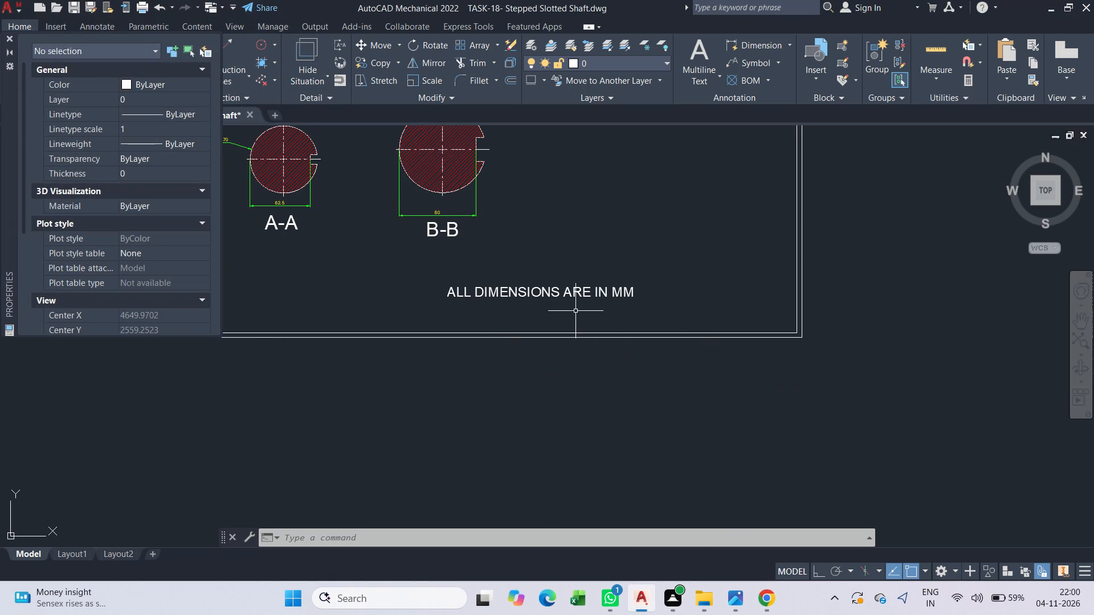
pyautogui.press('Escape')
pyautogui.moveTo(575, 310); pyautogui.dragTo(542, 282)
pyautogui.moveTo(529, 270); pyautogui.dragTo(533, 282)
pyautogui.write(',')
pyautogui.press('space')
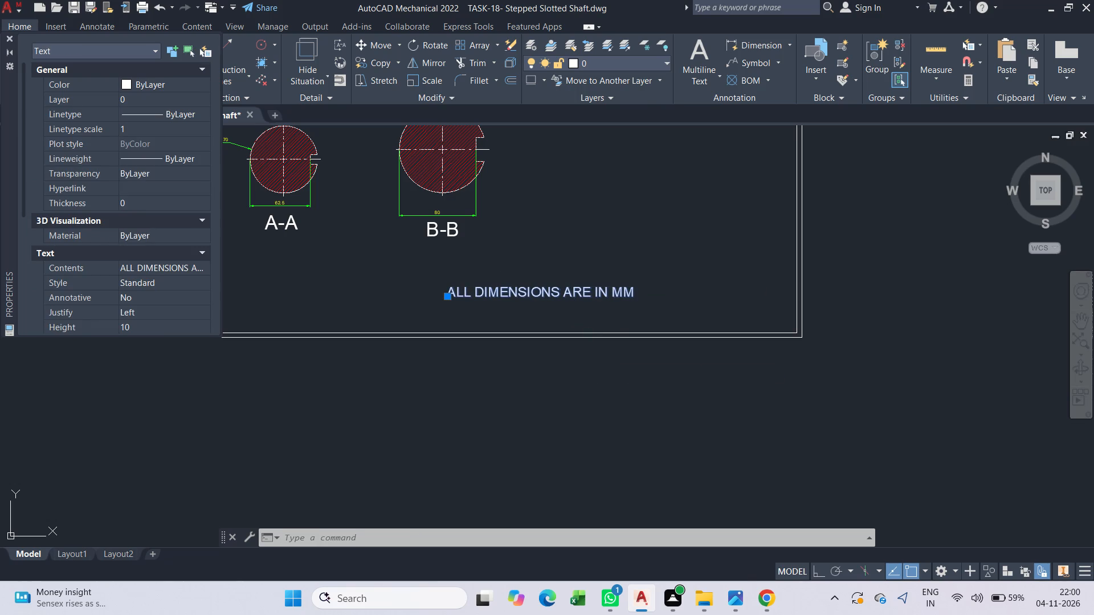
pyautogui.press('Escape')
# Move the ALL DIMENSIONS ARE IN MM note right and slightly down, into the border's lower-right corner.
pyautogui.moveTo(556, 308); pyautogui.dragTo(541, 289)
pyautogui.click(520, 264)
pyautogui.write('M')
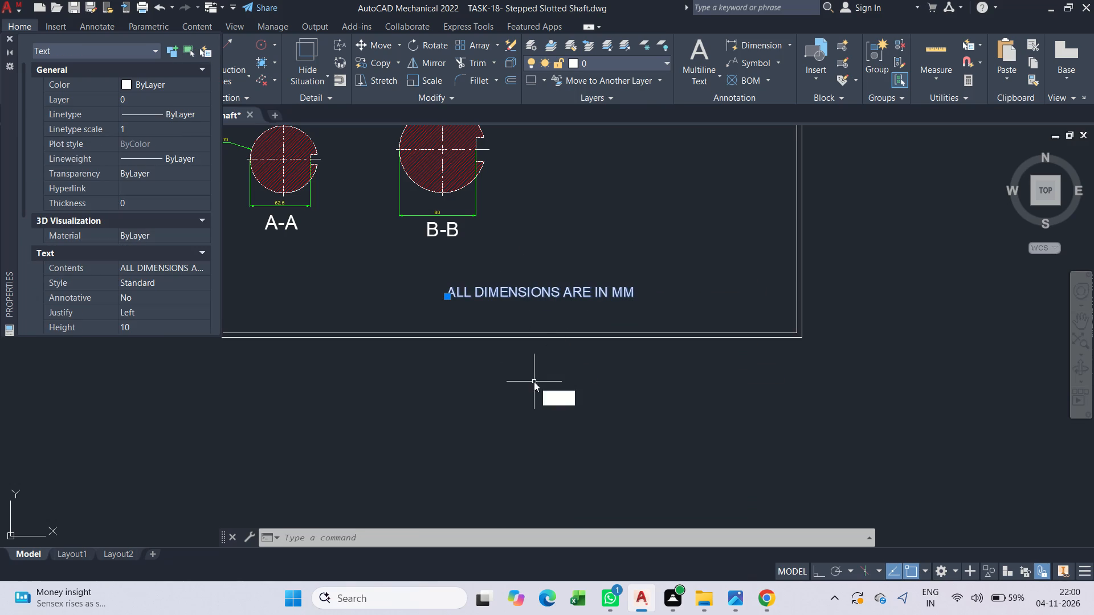
pyautogui.press('space')
pyautogui.click(534, 382)
pyautogui.click(660, 388)
pyautogui.press('Escape')
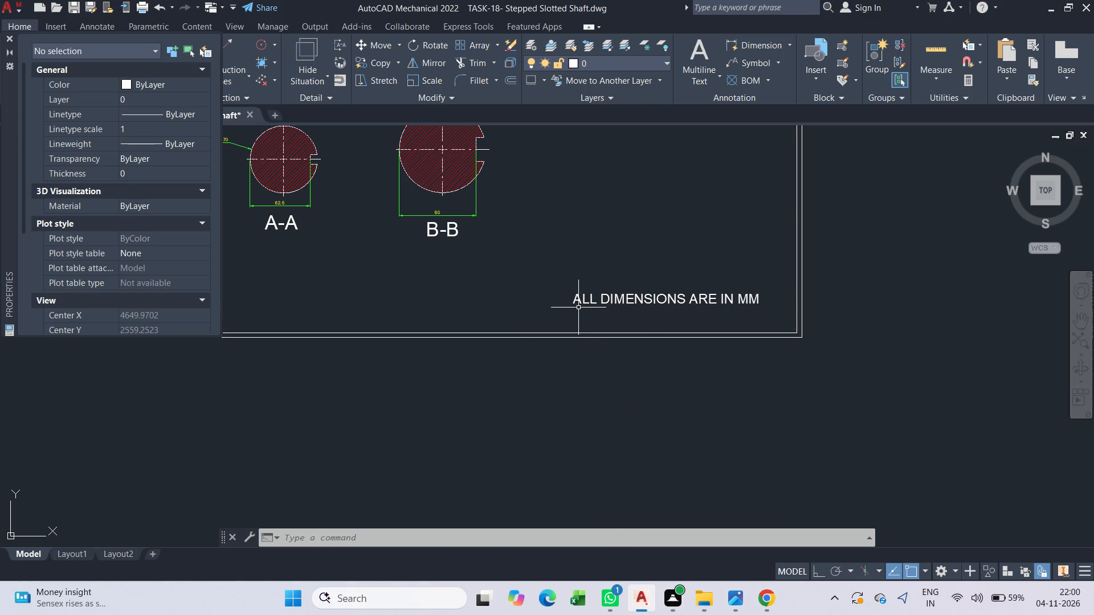
# Save the drawing with the repositioned dimension note.
pyautogui.hotkey('ctrl', 's')
pyautogui.hotkey('ctrl', 's')
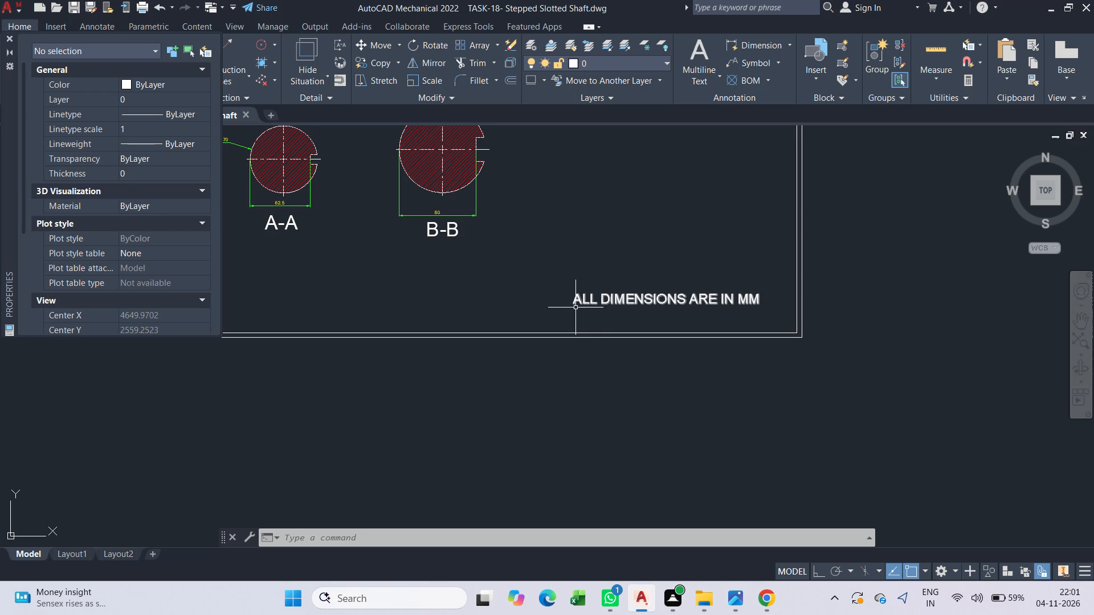
pyautogui.press('Escape')
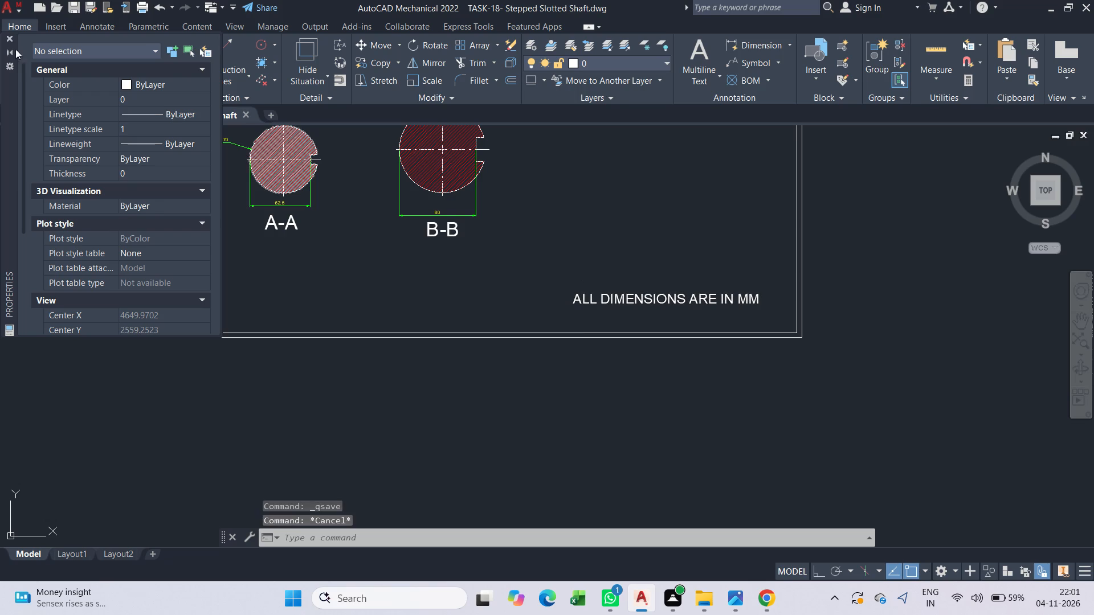
pyautogui.press('Escape')
pyautogui.hotkey('ctrl', 's')
pyautogui.hotkey('ctrl', 's')
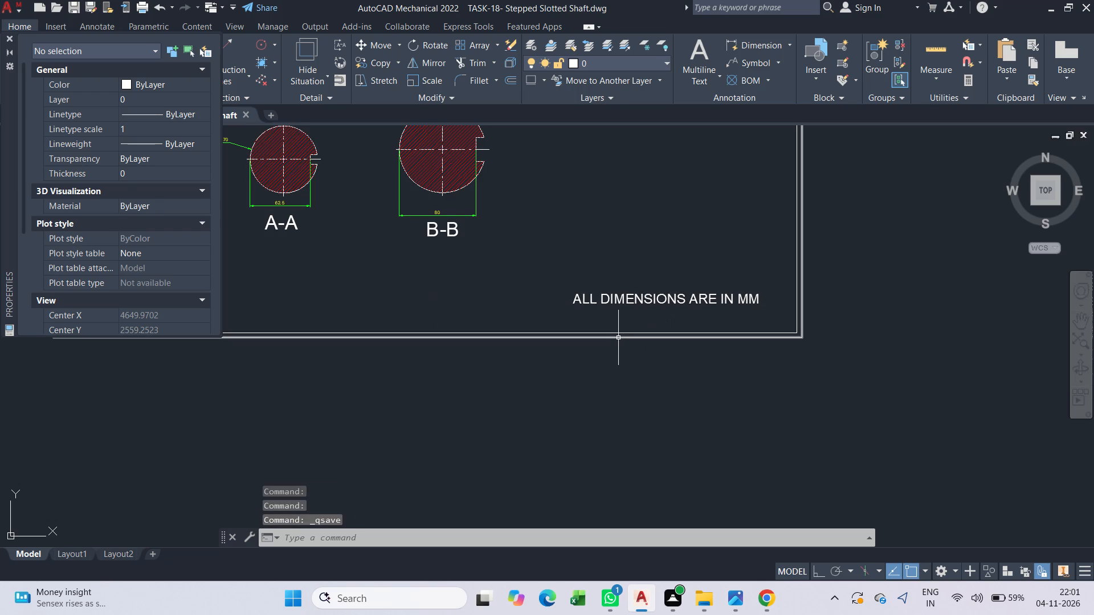
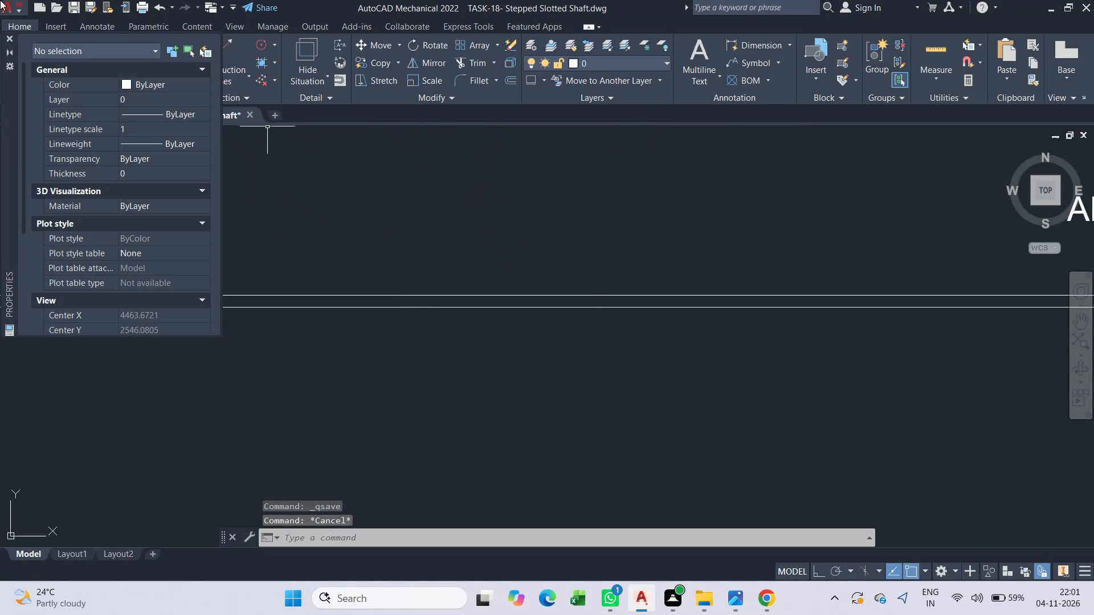
# Close the Properties palette.
pyautogui.click(7, 34)
# Start a plot of the model using the previous plot's settings, with ISO full bleed 4A0 (1682.00 x 2378.00 MM) paper.
pyautogui.scroll(-3, 210, 225)
pyautogui.moveTo(304, 292); pyautogui.dragTo(281, 544, button='middle')
pyautogui.scroll(-1, 278, 551)
pyautogui.moveTo(269, 520); pyautogui.dragTo(260, 526, button='middle')
pyautogui.scroll(-2, 372, 342)
pyautogui.moveTo(383, 343); pyautogui.dragTo(414, 348, button='middle')
pyautogui.press('Escape')
pyautogui.scroll(1, 433, 356)
pyautogui.moveTo(401, 354); pyautogui.dragTo(484, 339, button='middle')
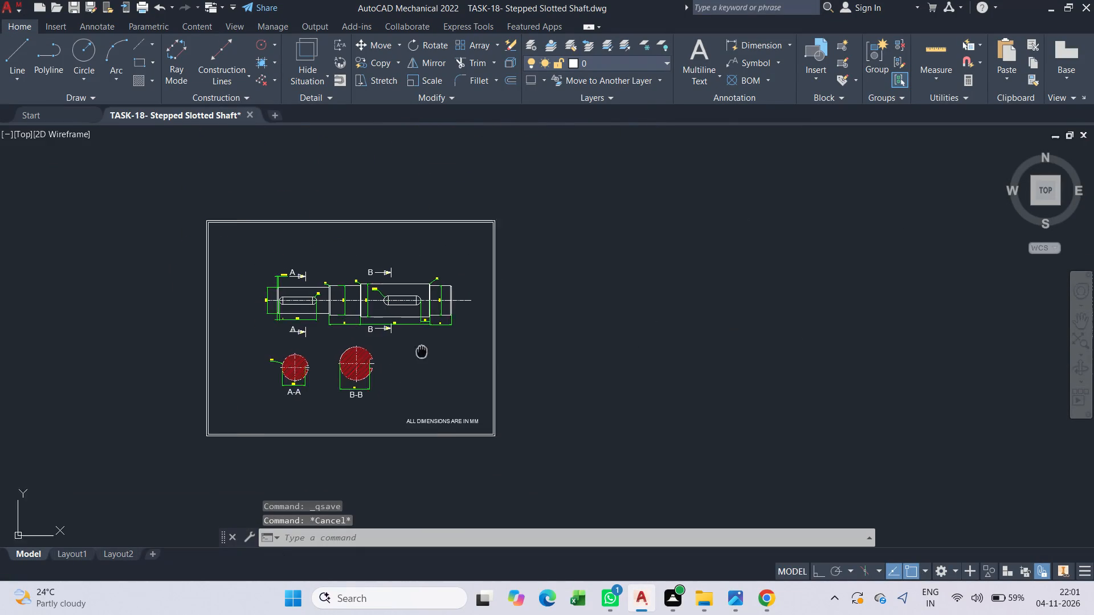
pyautogui.moveTo(484, 339); pyautogui.dragTo(491, 337, button='middle')
pyautogui.hotkey('ctrl', 'p')
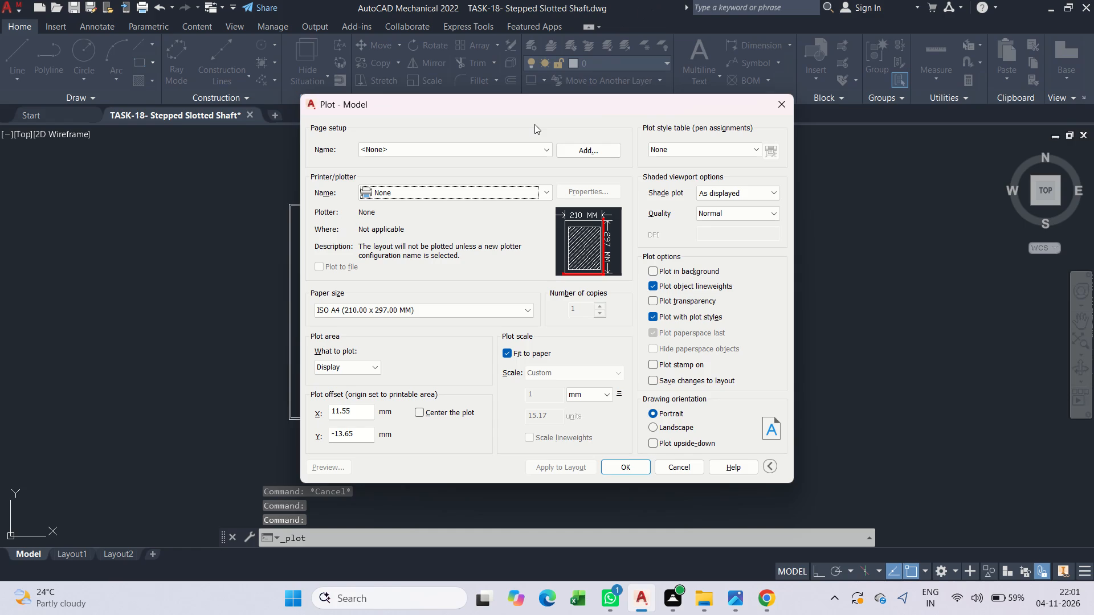
pyautogui.click(540, 147)
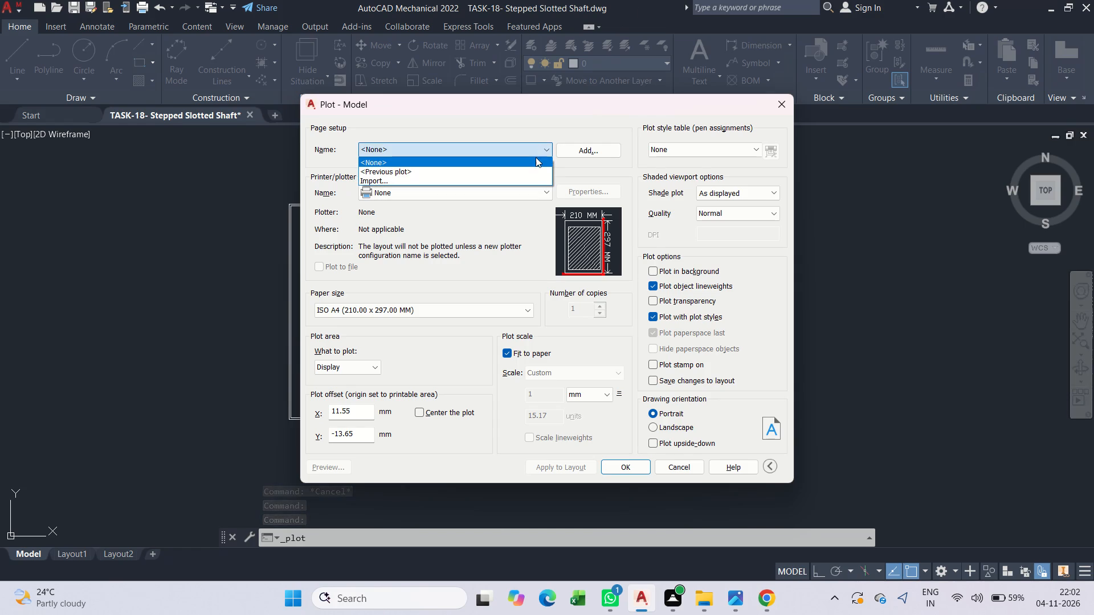
pyautogui.click(535, 171)
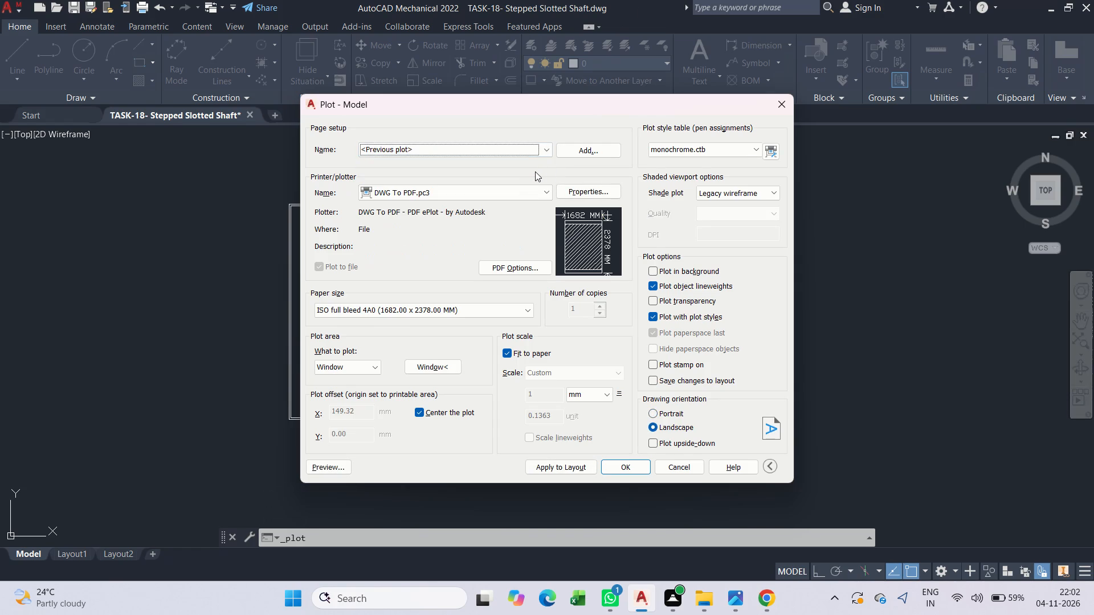
pyautogui.click(524, 315)
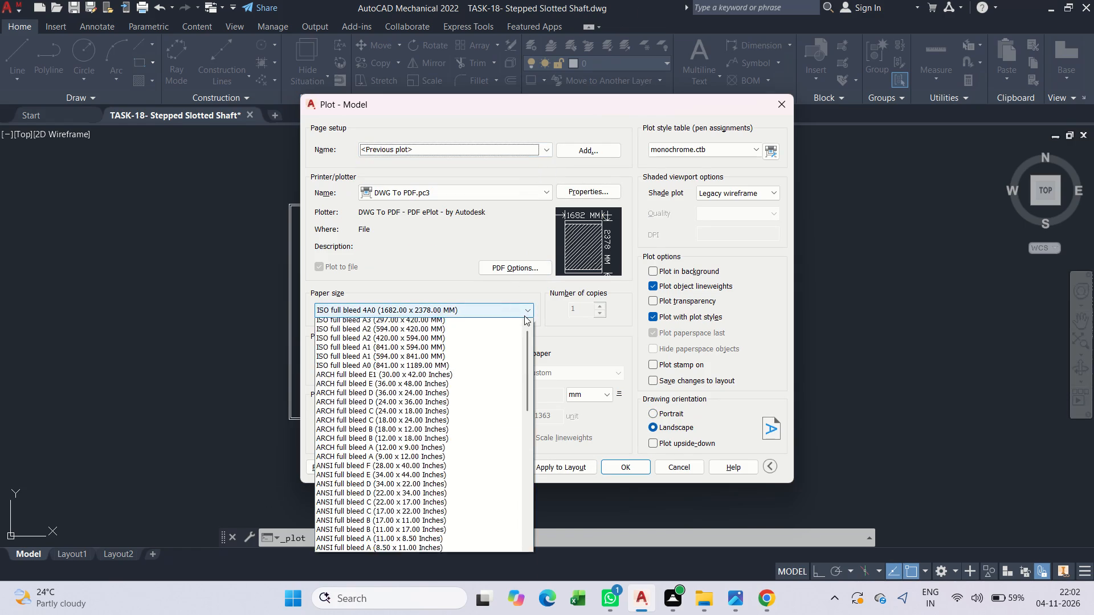
pyautogui.scroll(4, 471, 390)
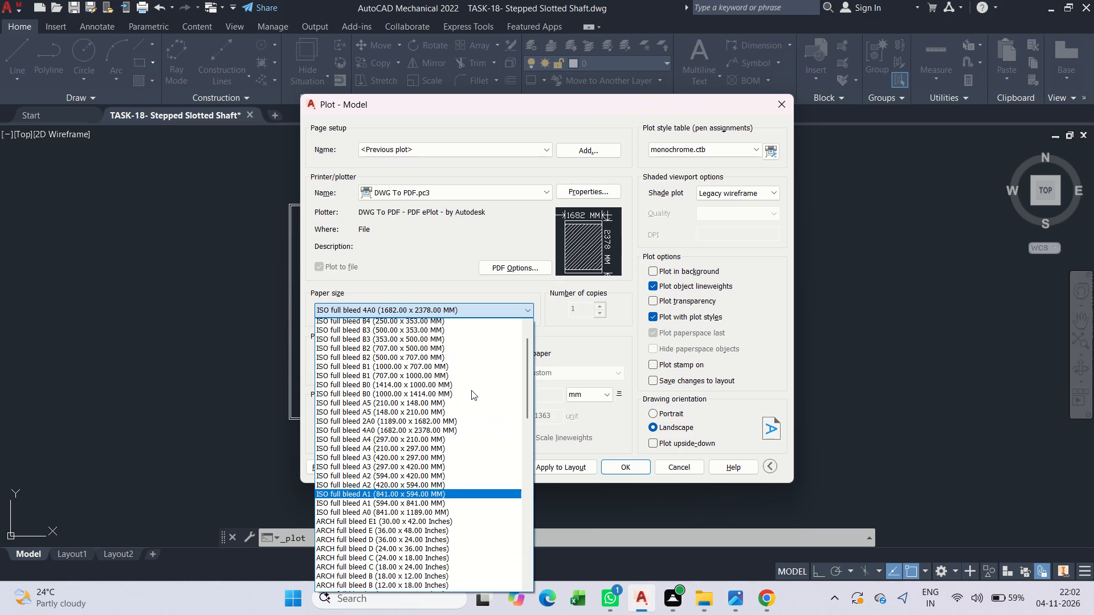
pyautogui.click(458, 429)
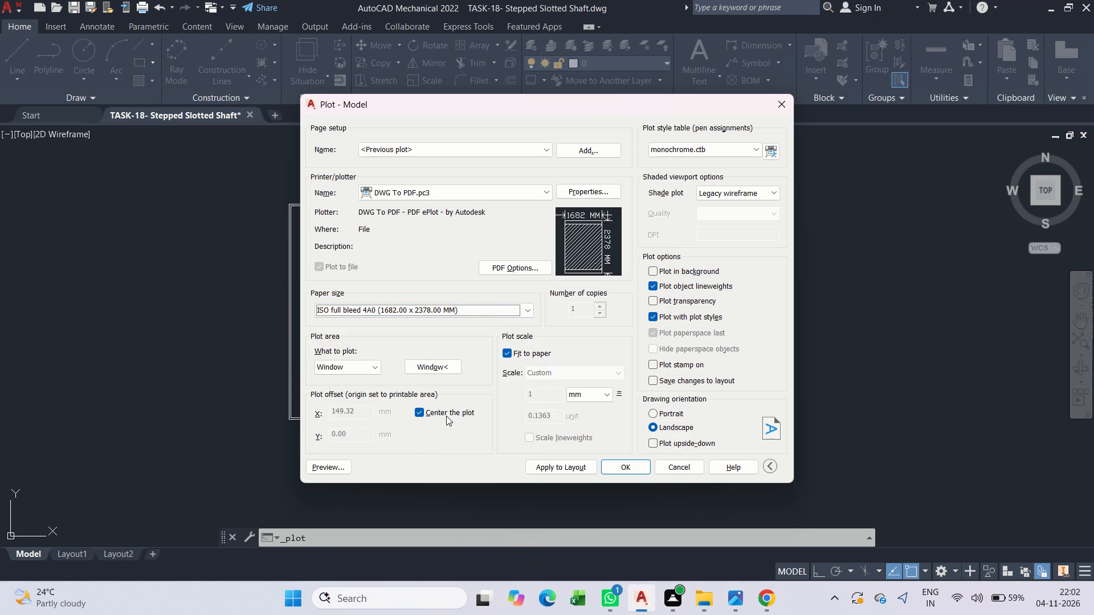
# Define the plot area as a window just outside the sheet's double border, enclosing all shaft views.
pyautogui.click(412, 366)
pyautogui.moveTo(279, 193); pyautogui.dragTo(370, 281)
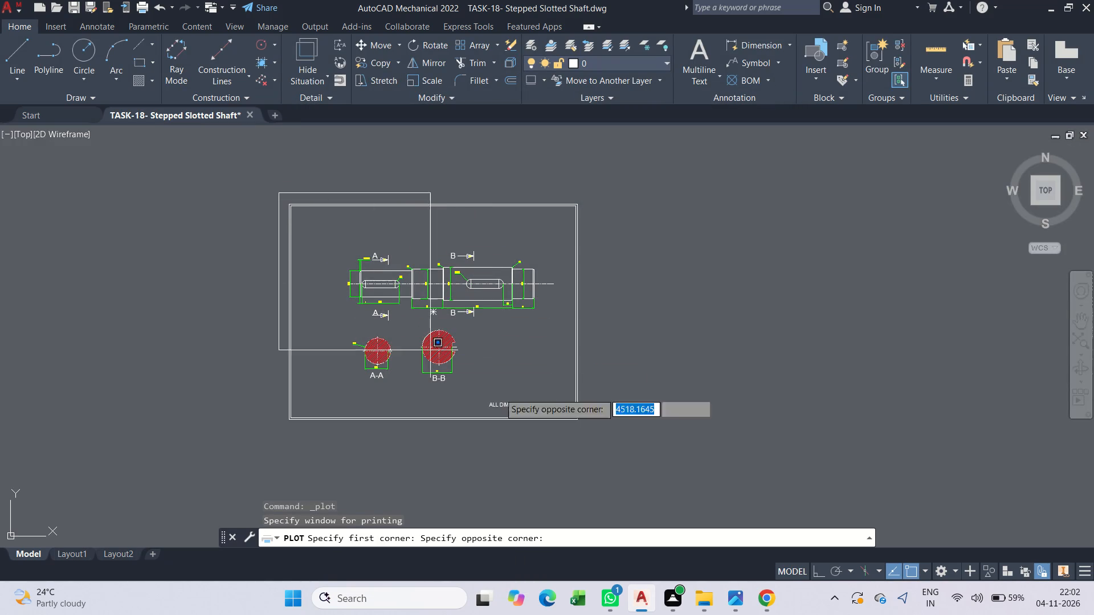
pyautogui.click(589, 429)
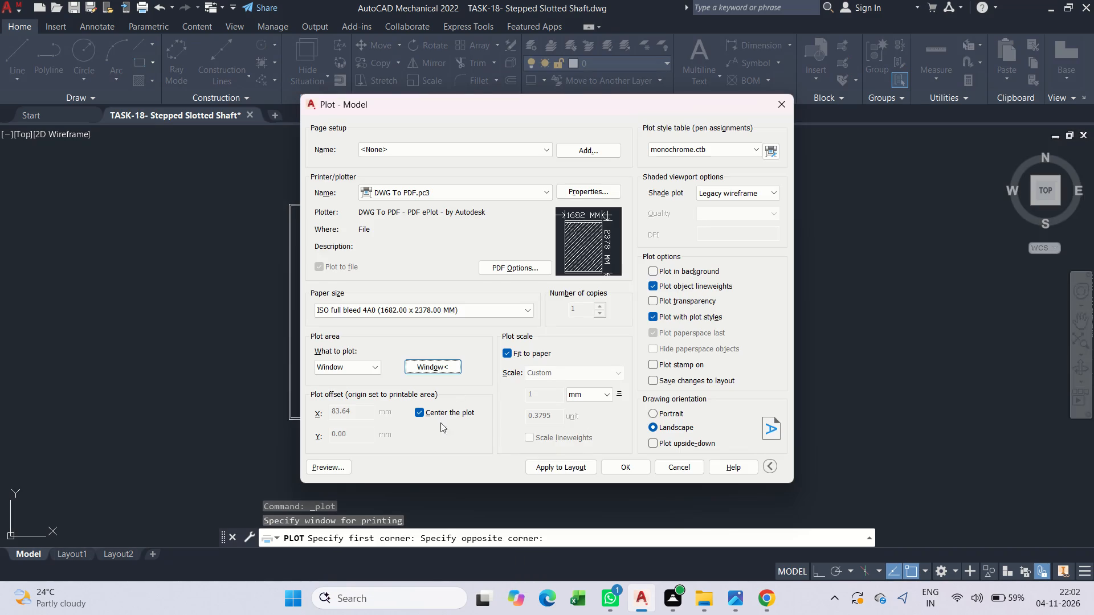
# Preview the plot and examine the shaft view, sections A-A and B-B, the dimensions and the border placement.
pyautogui.click(342, 465)
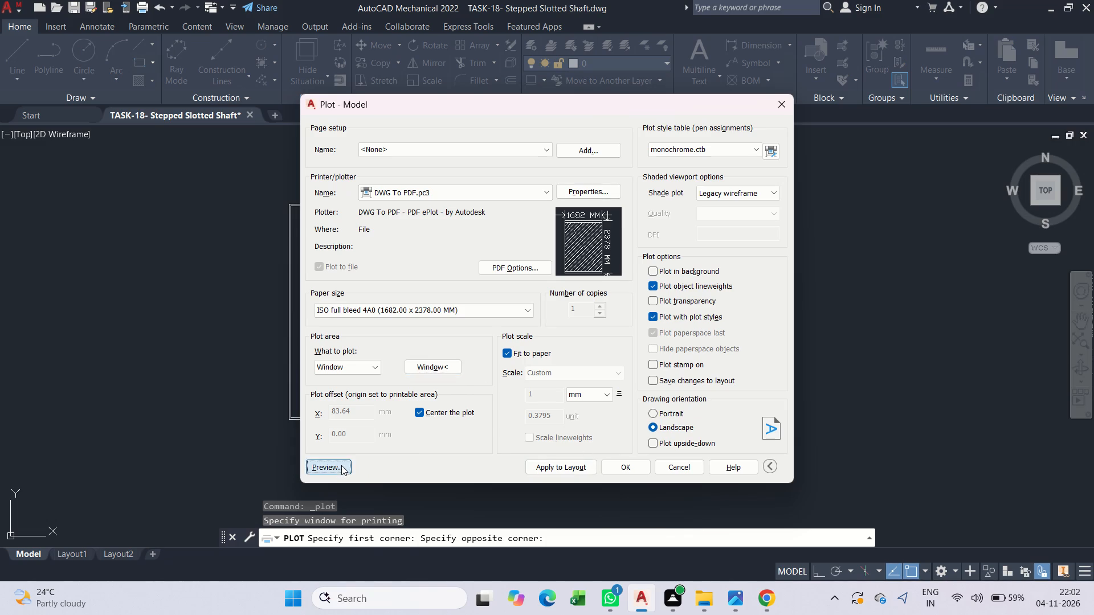
pyautogui.scroll(2, 546, 327)
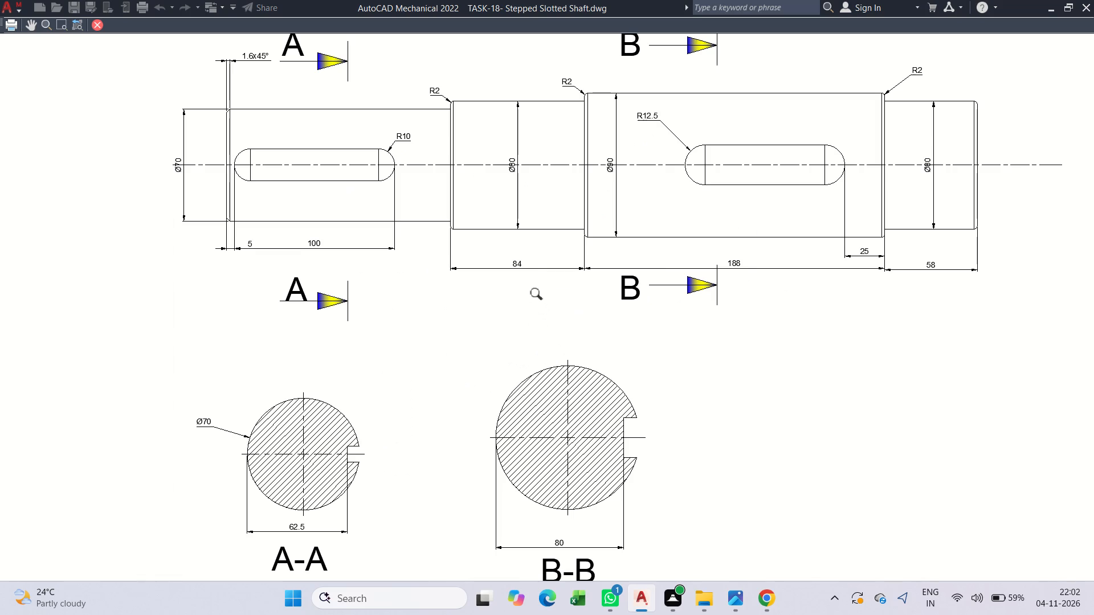
pyautogui.middleClick(553, 313)
pyautogui.scroll(-1, 553, 313)
pyautogui.moveTo(621, 399); pyautogui.dragTo(464, 393, button='middle')
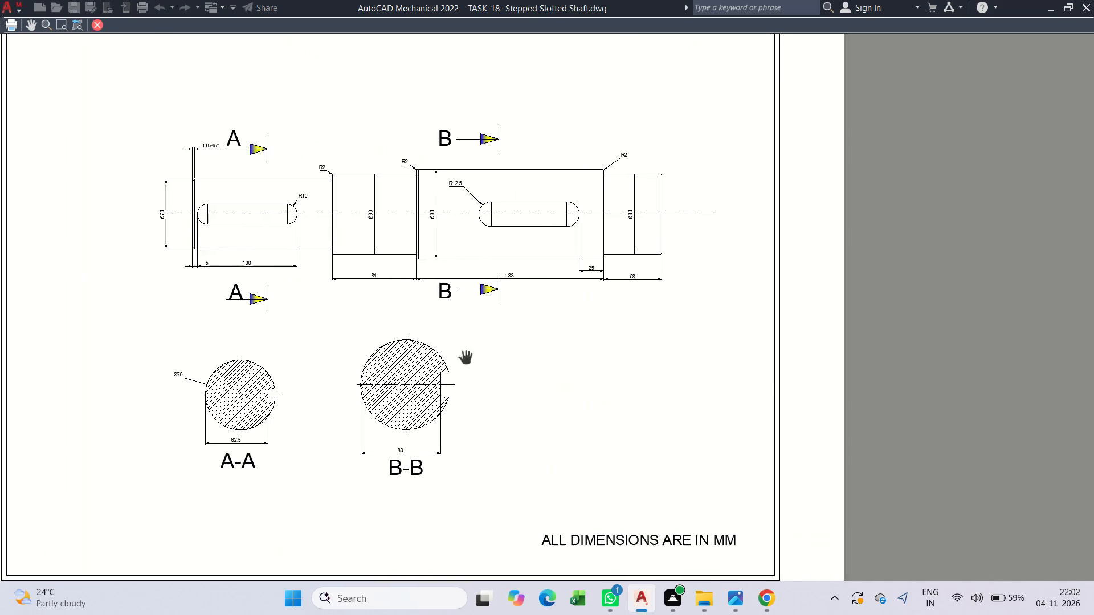
pyautogui.scroll(3, 464, 271)
pyautogui.scroll(-2, 464, 271)
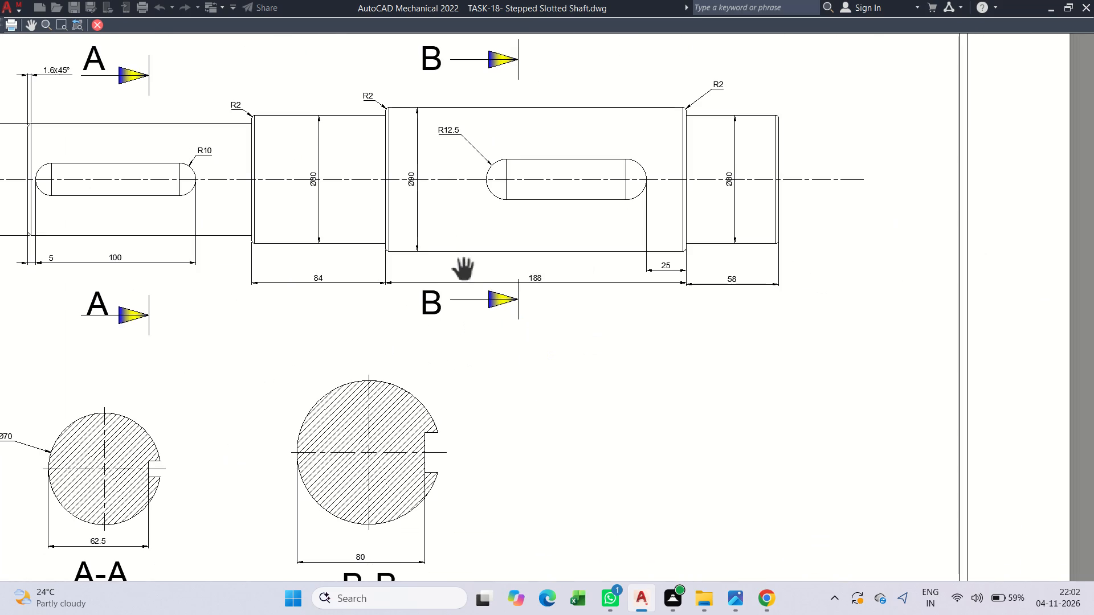
pyautogui.scroll(-1, 464, 271)
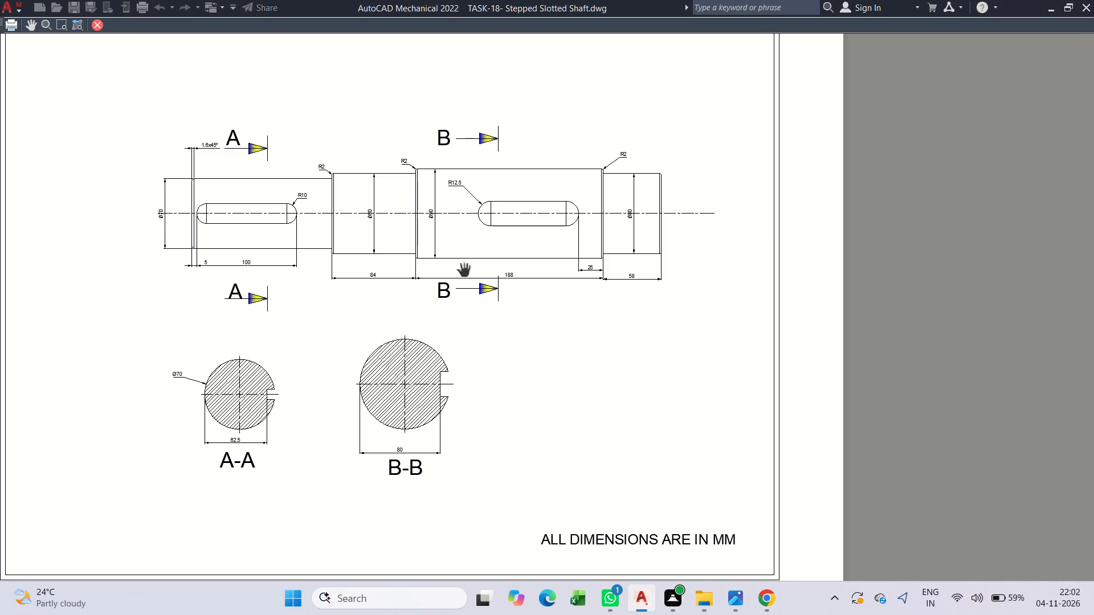
pyautogui.moveTo(583, 360); pyautogui.dragTo(597, 348, button='middle')
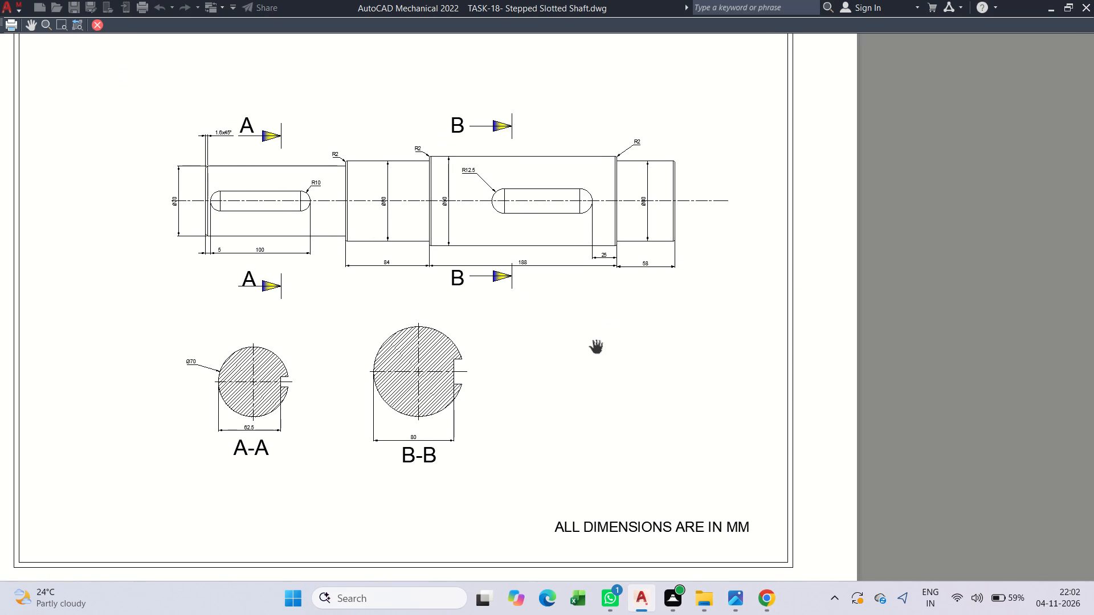
pyautogui.scroll(-2, 574, 345)
pyautogui.middleClick(535, 353)
pyautogui.scroll(2, 505, 304)
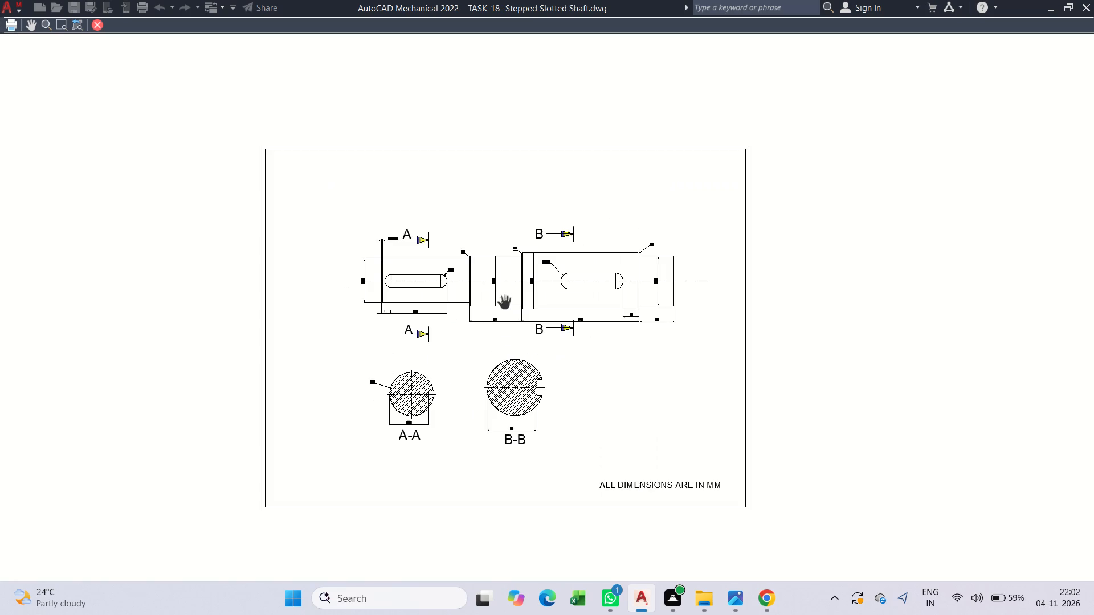
pyautogui.scroll(-1, 504, 306)
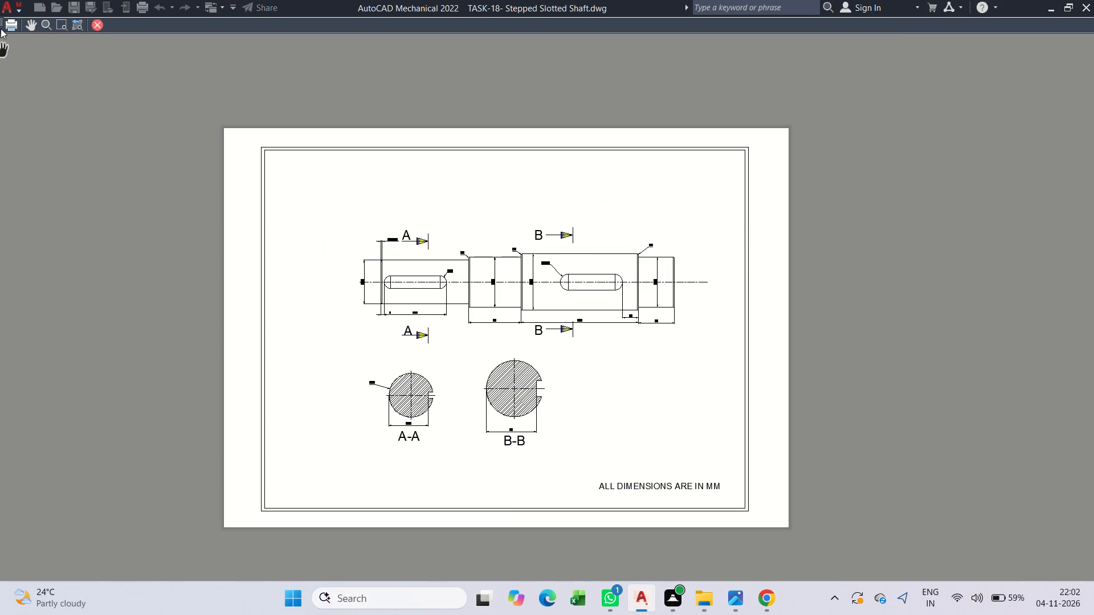
# Plot to PDF as TASK-18- Stepped Slotted Shaft-Model.pdf, saved in the TASKS -2ND WEEK folder inside the desktop's project folder.
pyautogui.click(10, 29)
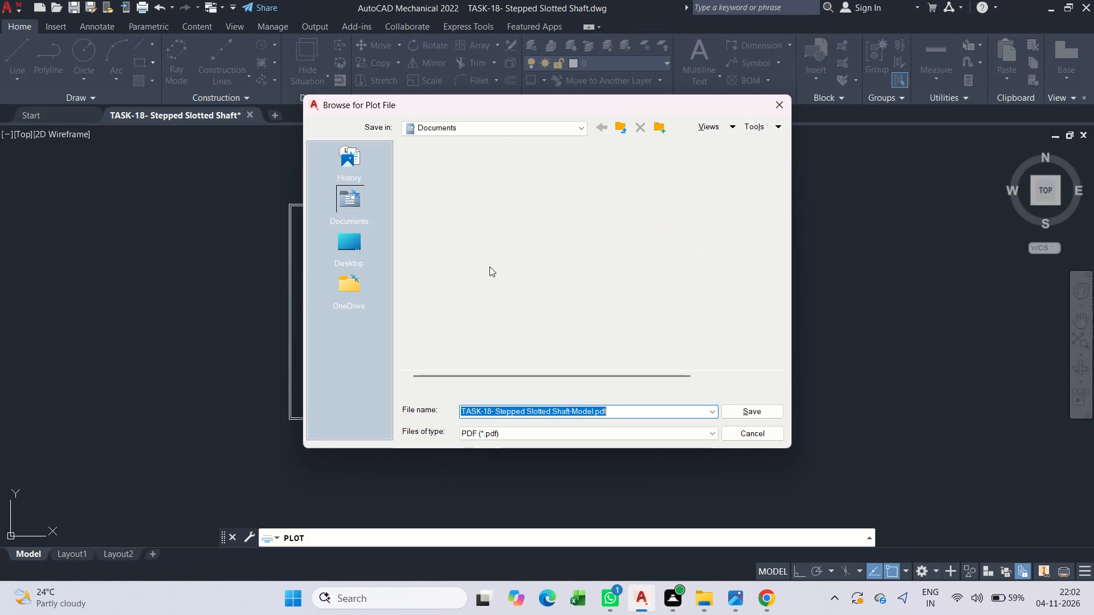
pyautogui.click(336, 284)
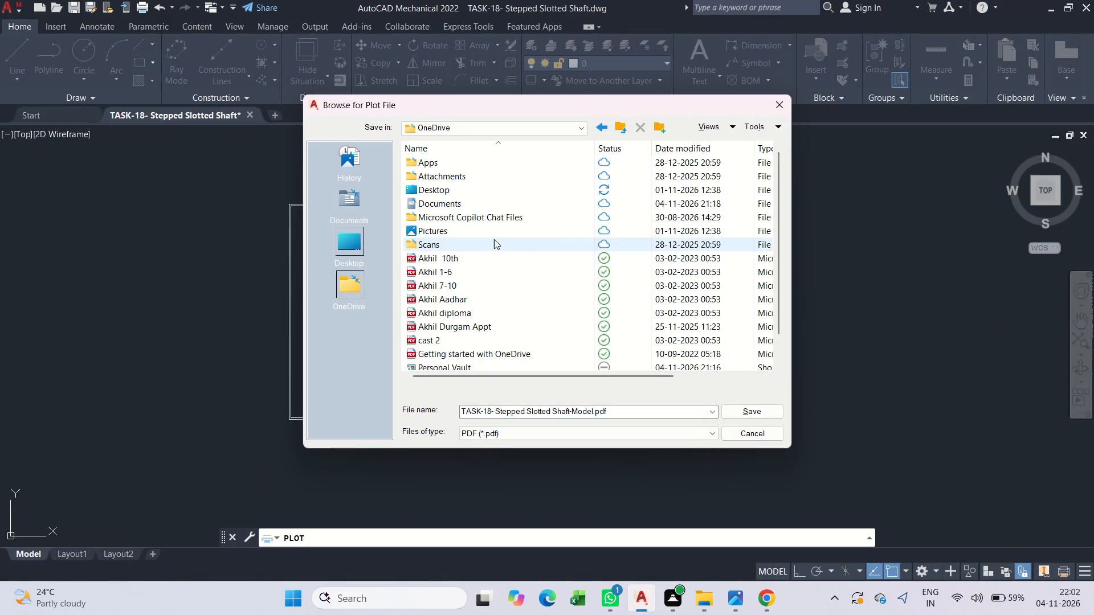
pyautogui.doubleClick(492, 233)
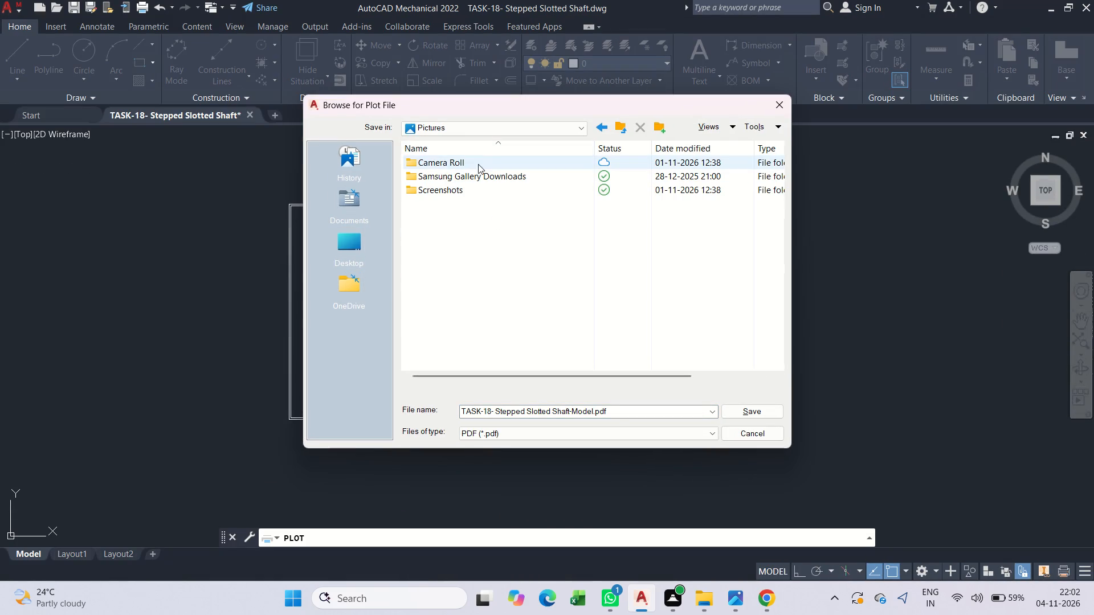
pyautogui.click(597, 133)
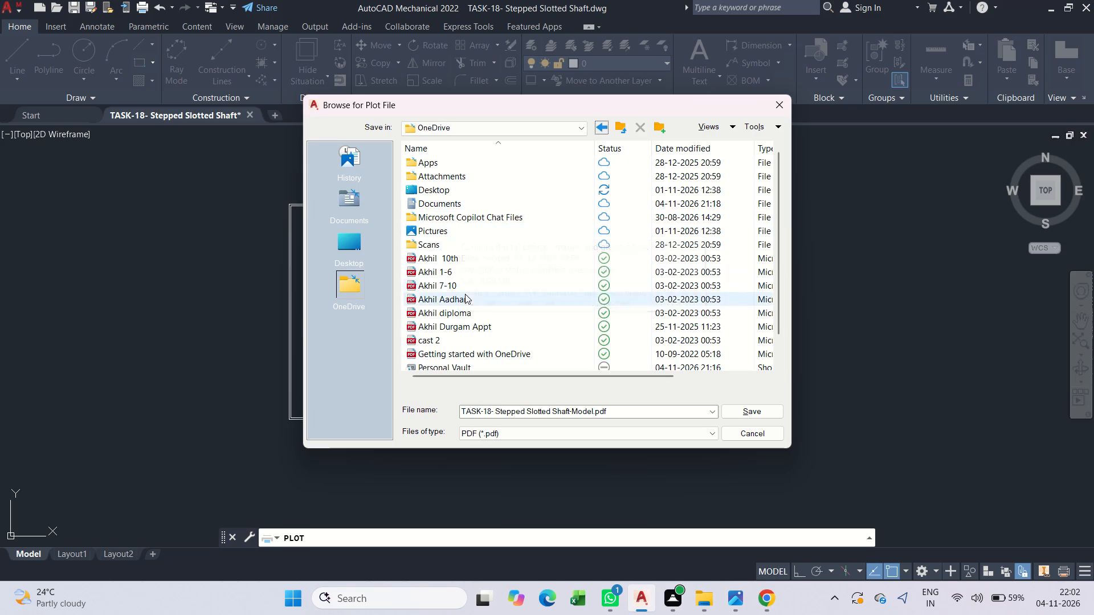
pyautogui.click(358, 240)
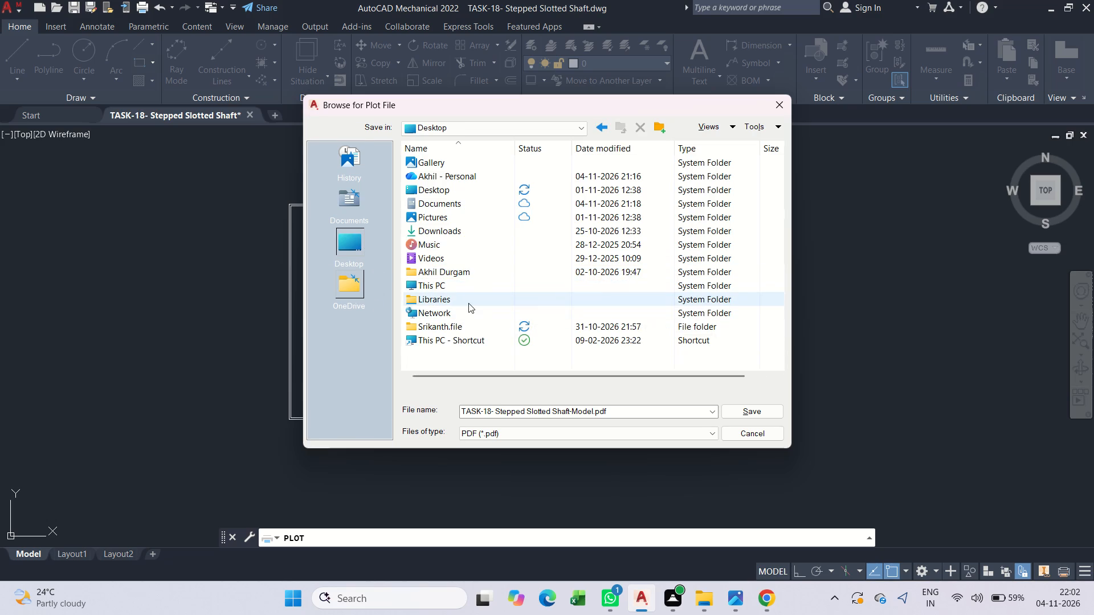
pyautogui.doubleClick(469, 330)
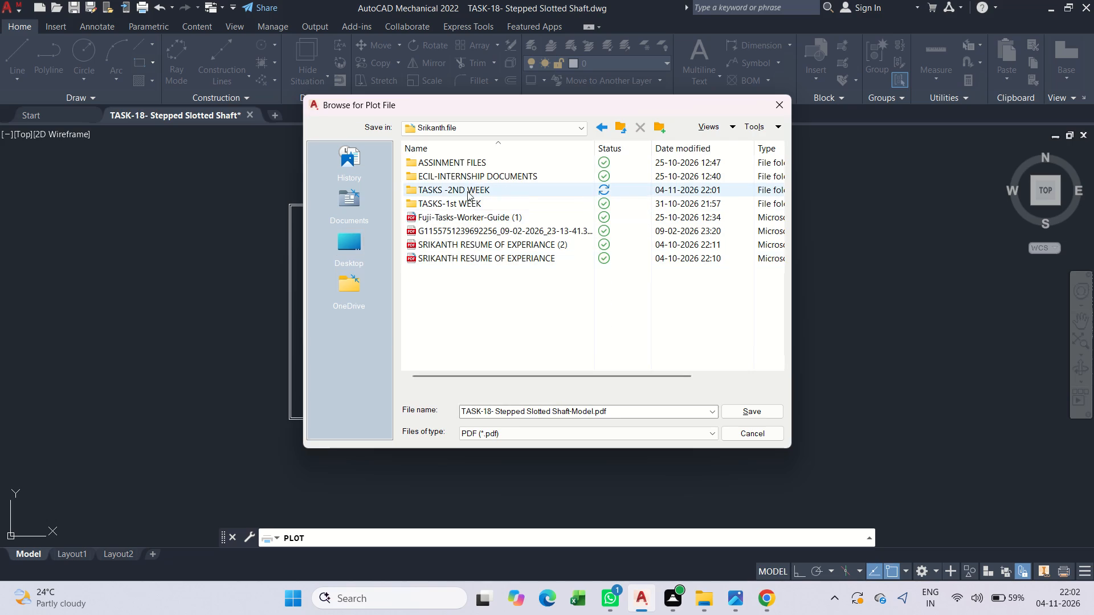
pyautogui.doubleClick(473, 187)
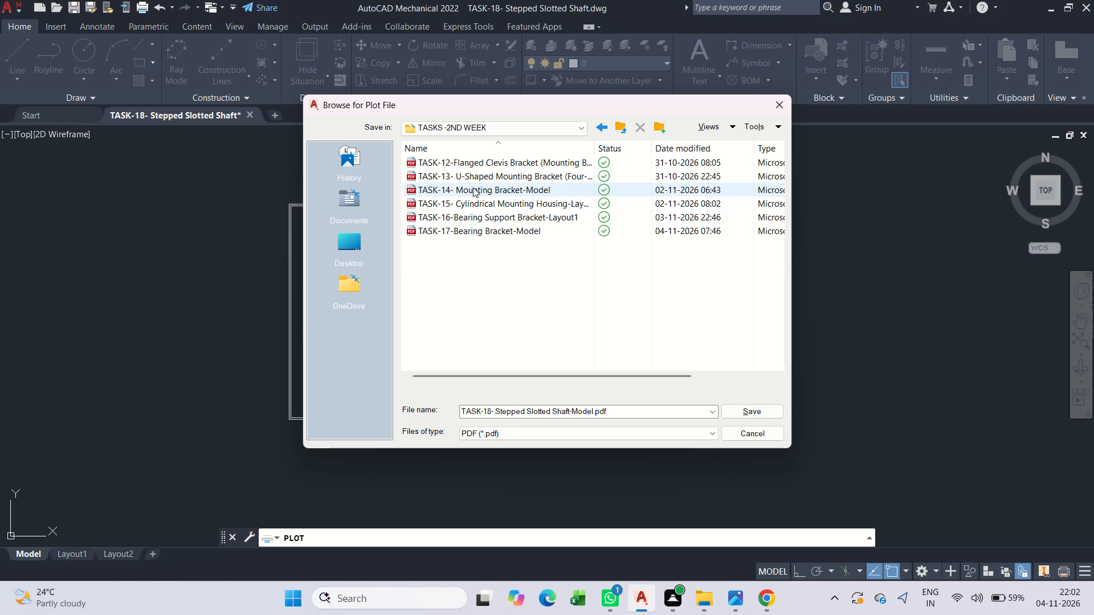
pyautogui.click(754, 413)
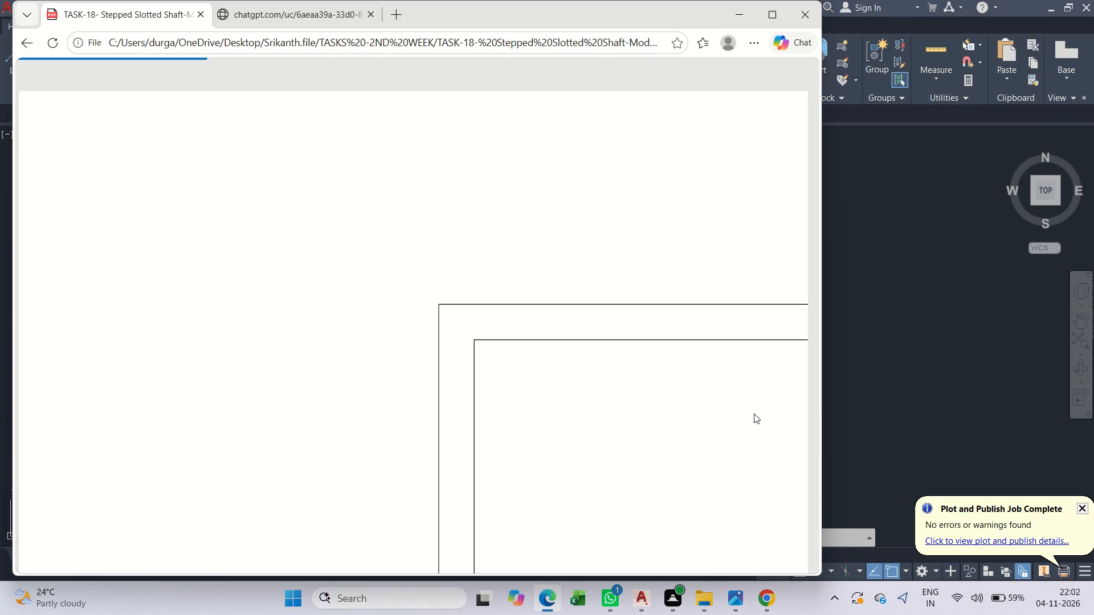
# Look over the plotted shaft PDF in Microsoft Edge, and close the browser window.
pyautogui.scroll(-2, 379, 334)
pyautogui.scroll(2, 403, 330)
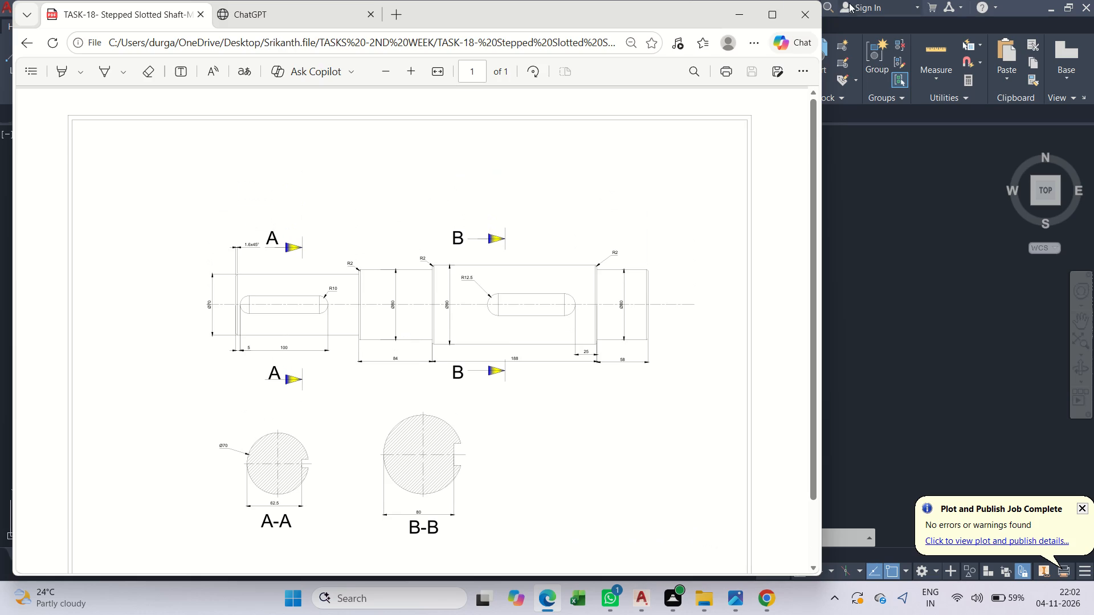
pyautogui.click(801, 13)
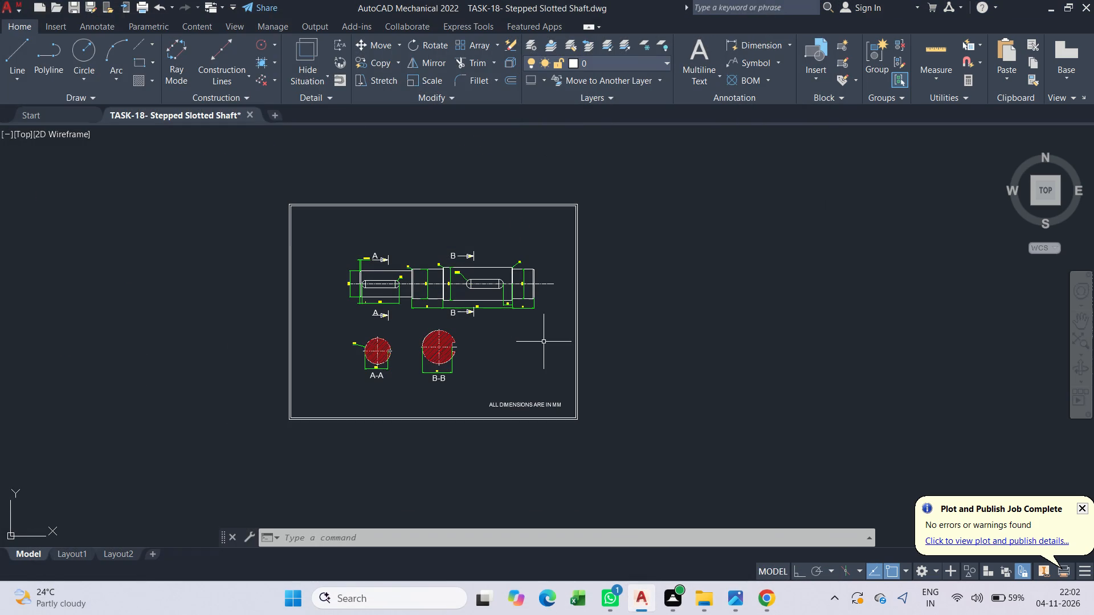
# Save the stepped slotted shaft drawing.
pyautogui.scroll(2, 544, 342)
pyautogui.middleClick(502, 374)
pyautogui.scroll(-2, 502, 374)
pyautogui.press('Escape')
pyautogui.hotkey('ctrl', 's')
pyautogui.hotkey('ctrl', 's')
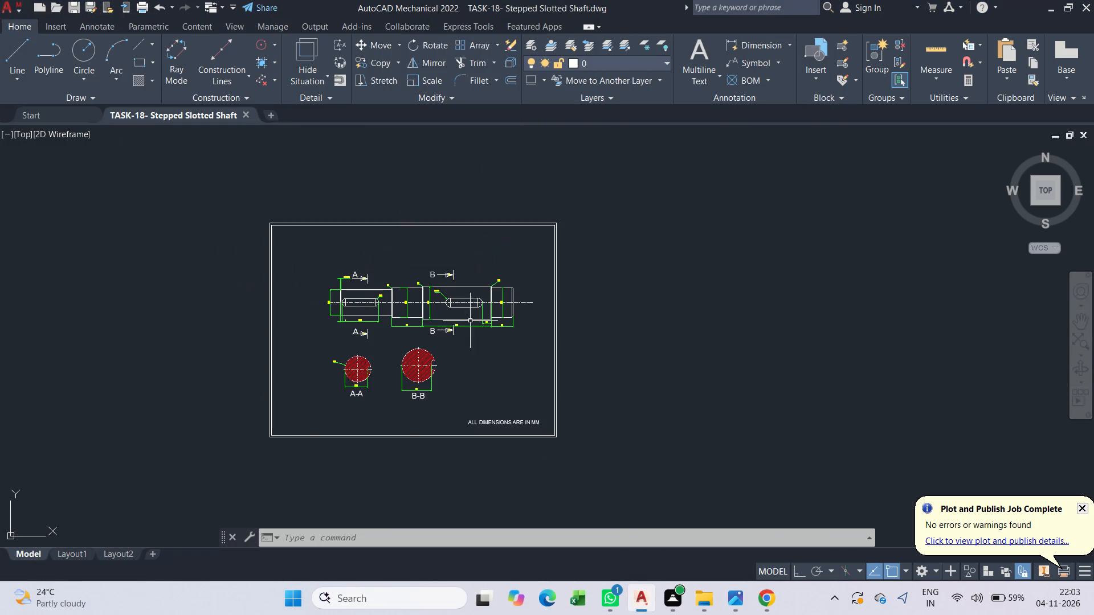
# Move the sheet's double border about 33 mm to the right around the shaft views.
pyautogui.scroll(2, 439, 303)
pyautogui.press('Escape')
pyautogui.scroll(-2, 439, 303)
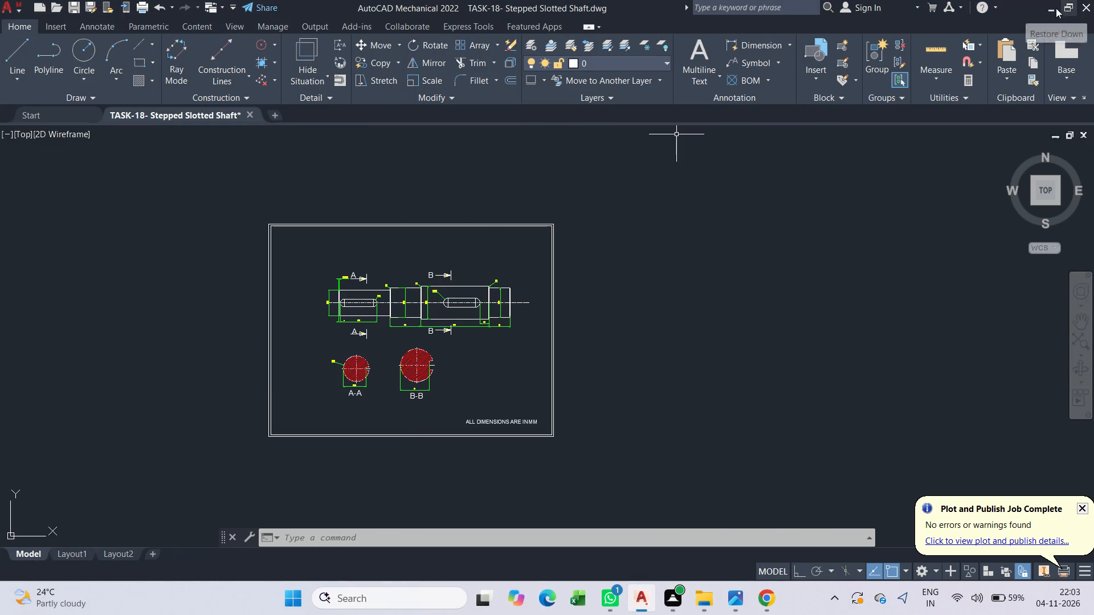
pyautogui.scroll(2, 599, 284)
pyautogui.moveTo(580, 279); pyautogui.dragTo(706, 225, button='middle')
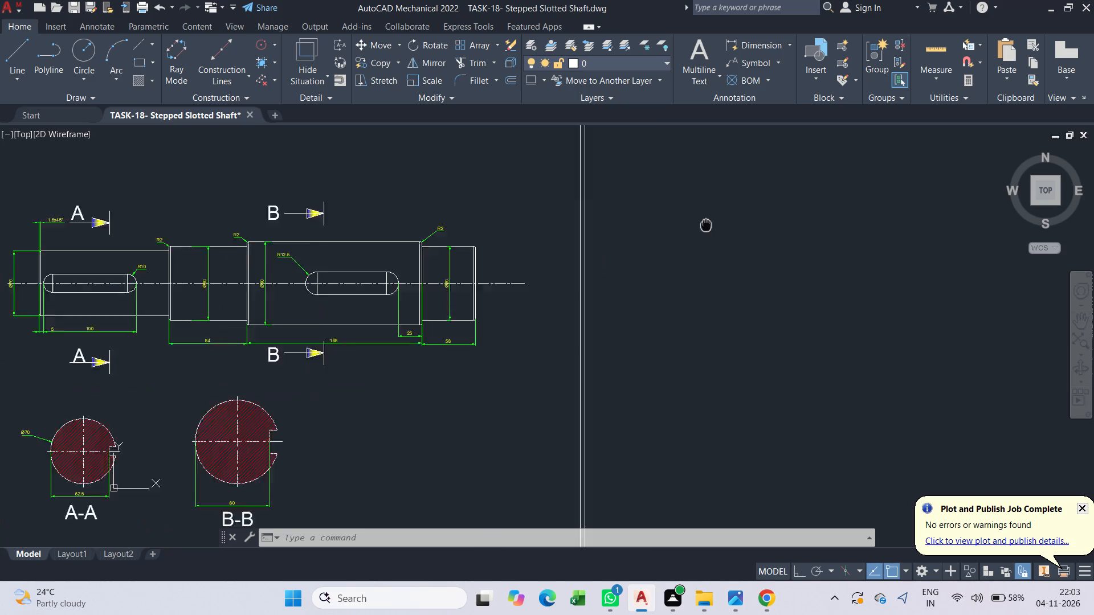
pyautogui.moveTo(706, 225); pyautogui.dragTo(772, 216, button='middle')
pyautogui.scroll(-2, 772, 216)
pyautogui.press('Escape')
pyautogui.moveTo(722, 244); pyautogui.dragTo(638, 246, button='middle')
pyautogui.moveTo(676, 284); pyautogui.dragTo(634, 259)
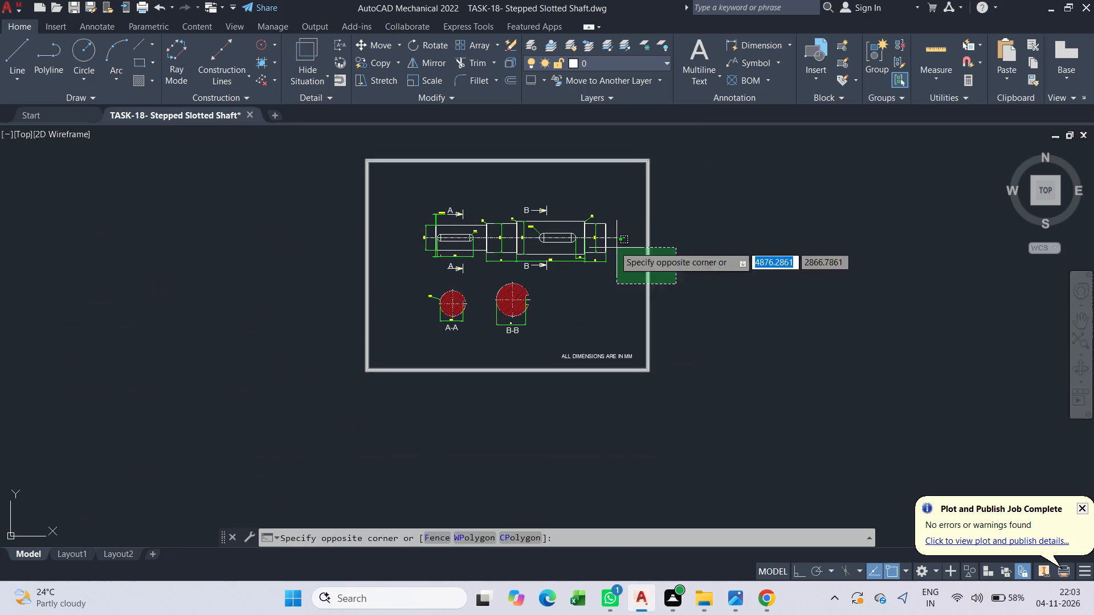
pyautogui.moveTo(614, 245); pyautogui.dragTo(628, 256)
pyautogui.write('M')
pyautogui.press('space')
pyautogui.click(680, 339)
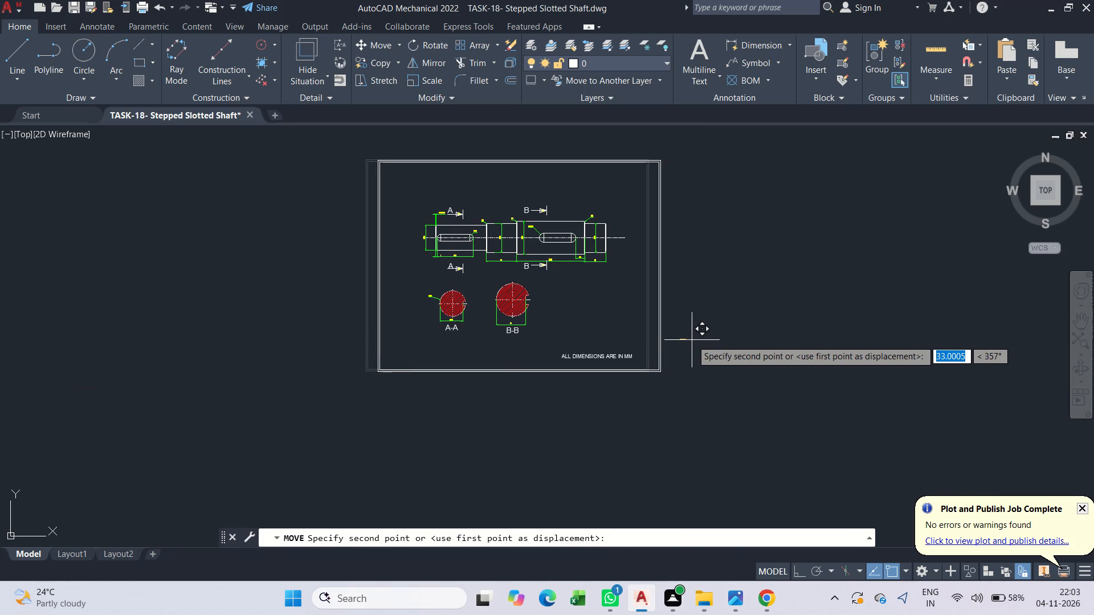
pyautogui.click(692, 340)
pyautogui.moveTo(744, 340); pyautogui.dragTo(700, 336, button='middle')
pyautogui.press('Escape')
pyautogui.moveTo(471, 261); pyautogui.dragTo(452, 299, button='middle')
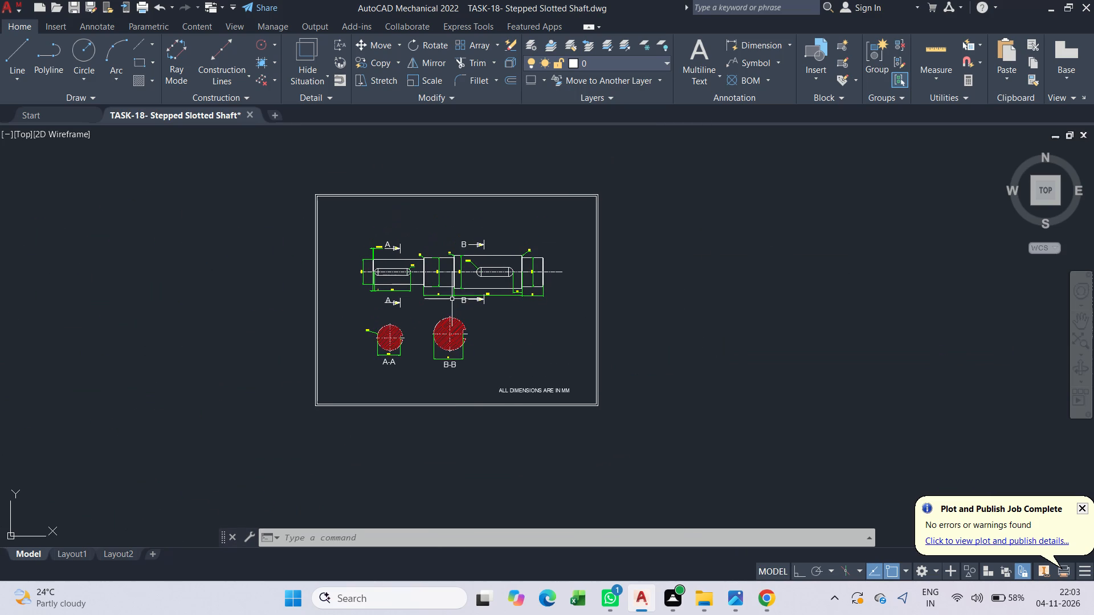
# Set up a plot with the previous plot settings, window the plot area around the double sheet border, and preview it.
pyautogui.hotkey('ctrl', 'p')
pyautogui.click(458, 140)
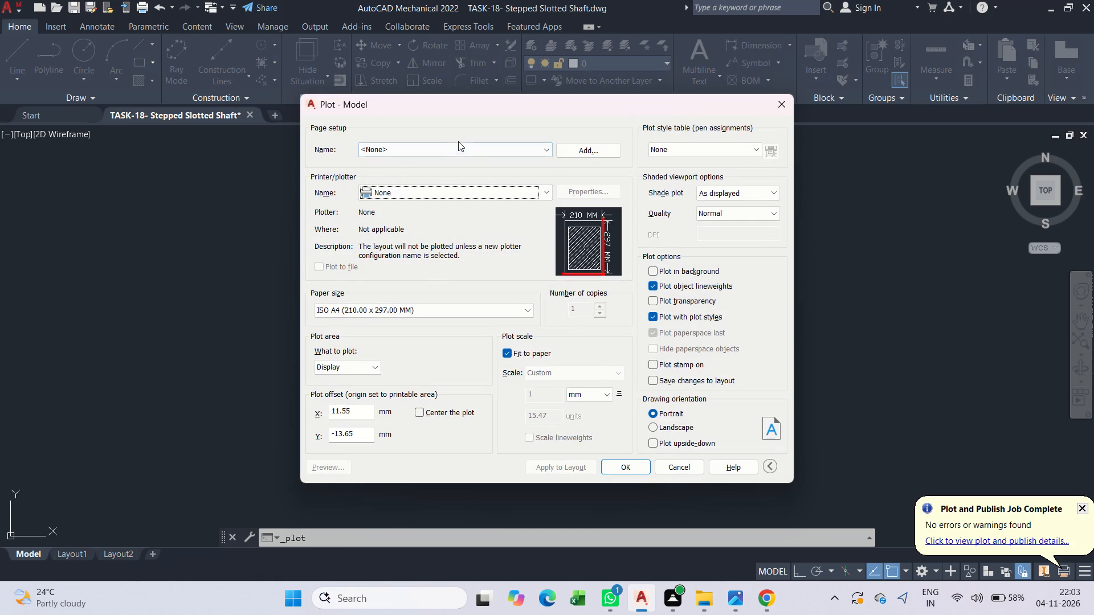
pyautogui.click(460, 145)
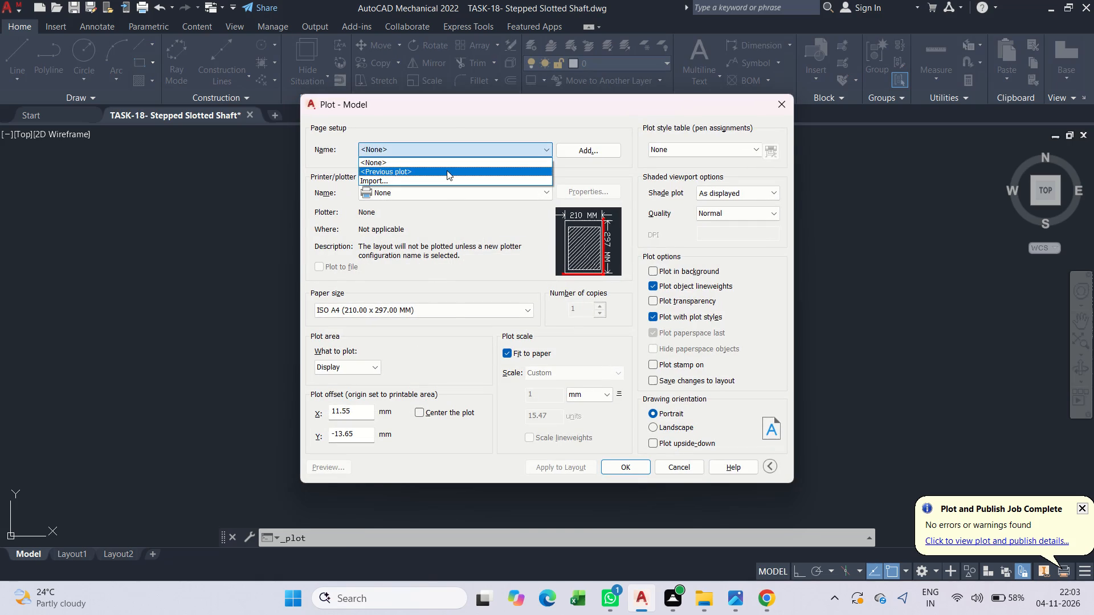
pyautogui.click(447, 170)
pyautogui.click(430, 366)
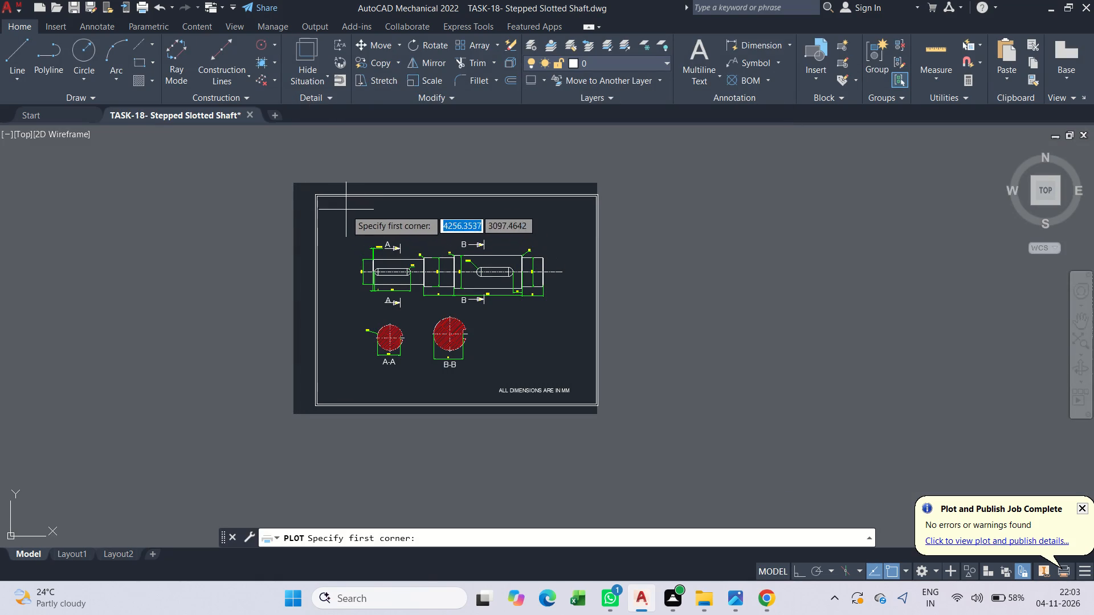
pyautogui.scroll(2, 319, 192)
pyautogui.moveTo(286, 184); pyautogui.dragTo(299, 204)
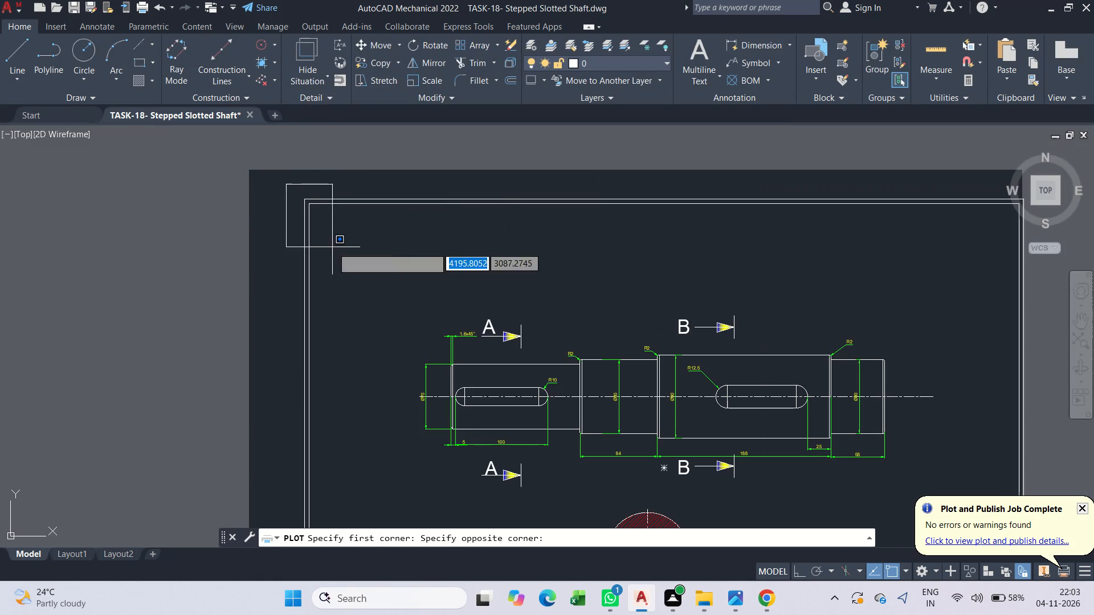
pyautogui.scroll(-2, 333, 249)
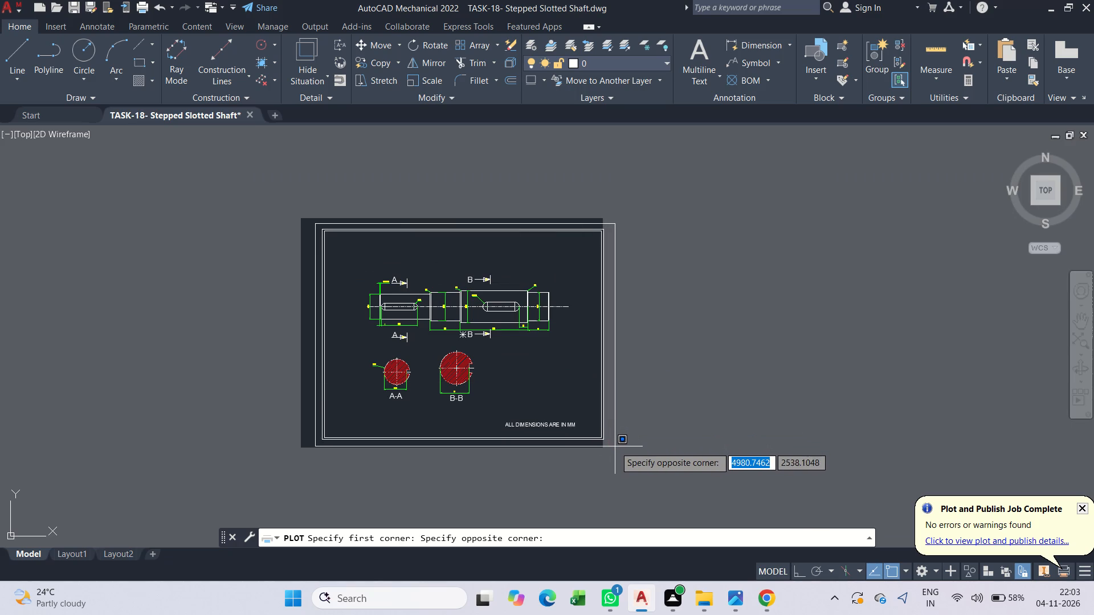
pyautogui.click(615, 449)
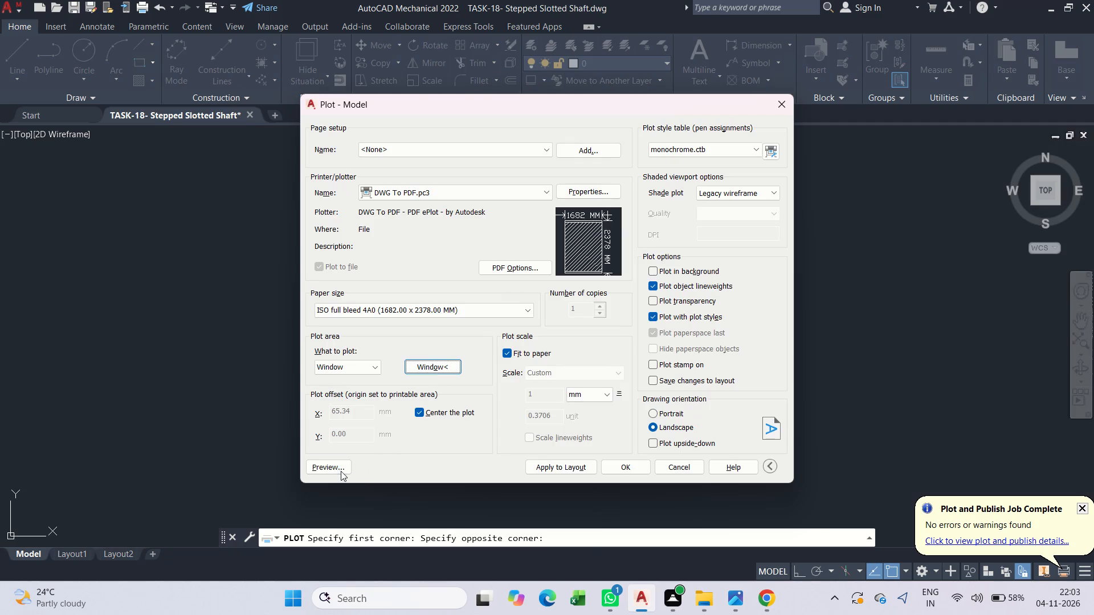
pyautogui.click(340, 471)
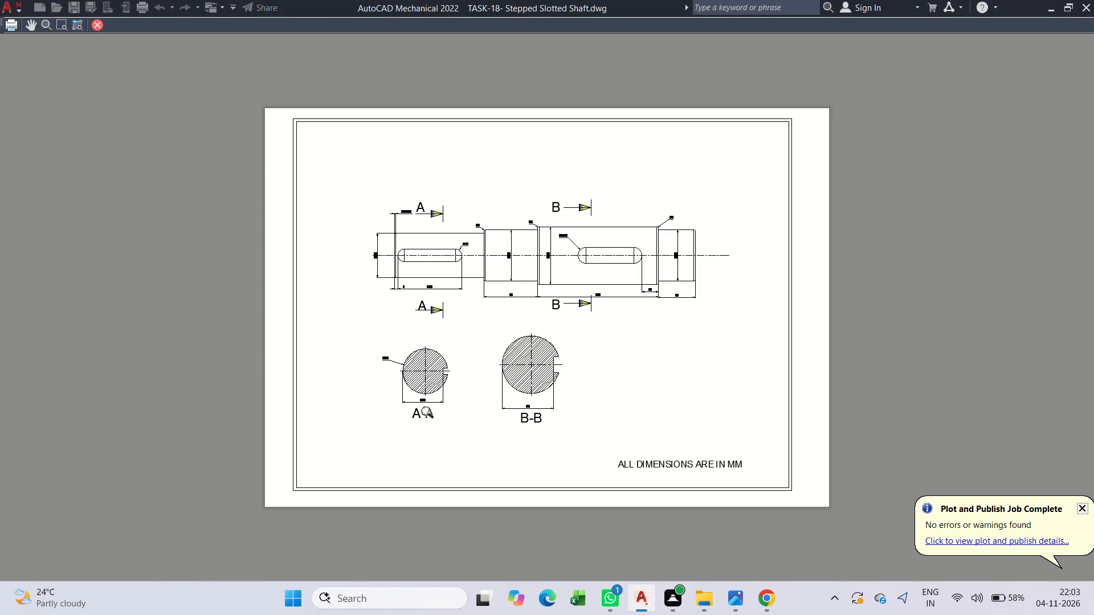
# Plot the previewed sheet to PDF, overwriting TASK-18- Stepped Slotted Shaft-Model.pdf in the TASKS -2ND WEEK folder.
pyautogui.click(9, 27)
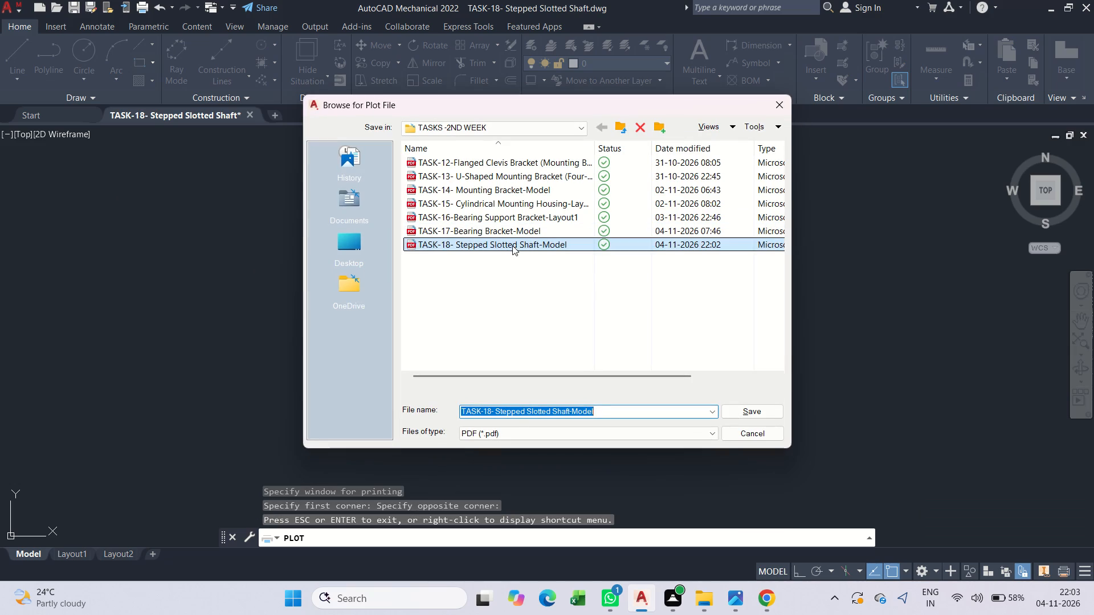
pyautogui.click(512, 245)
pyautogui.click(733, 409)
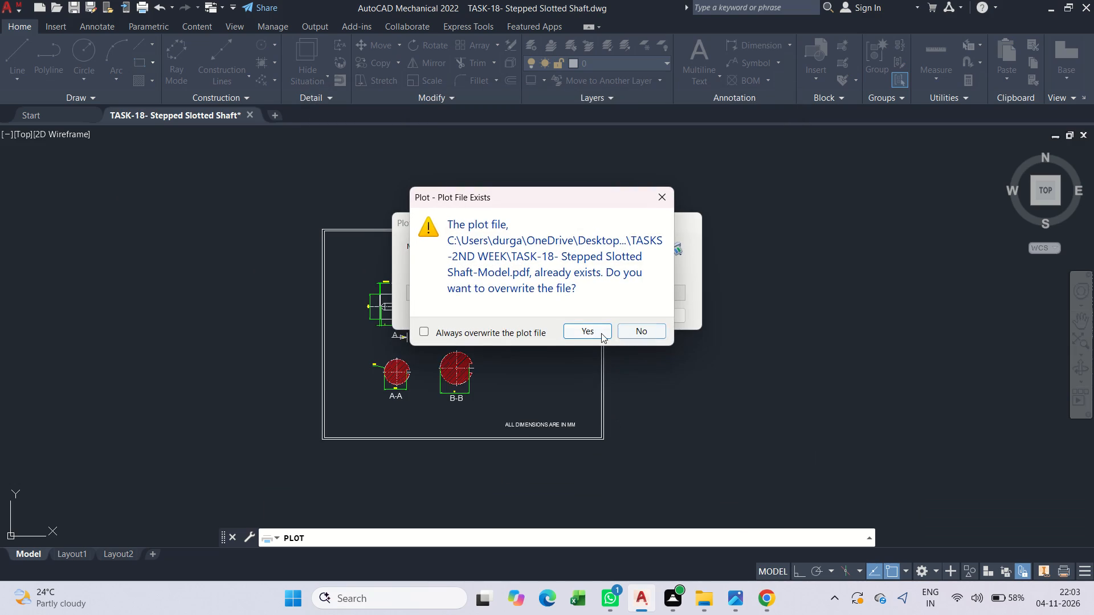
pyautogui.click(601, 333)
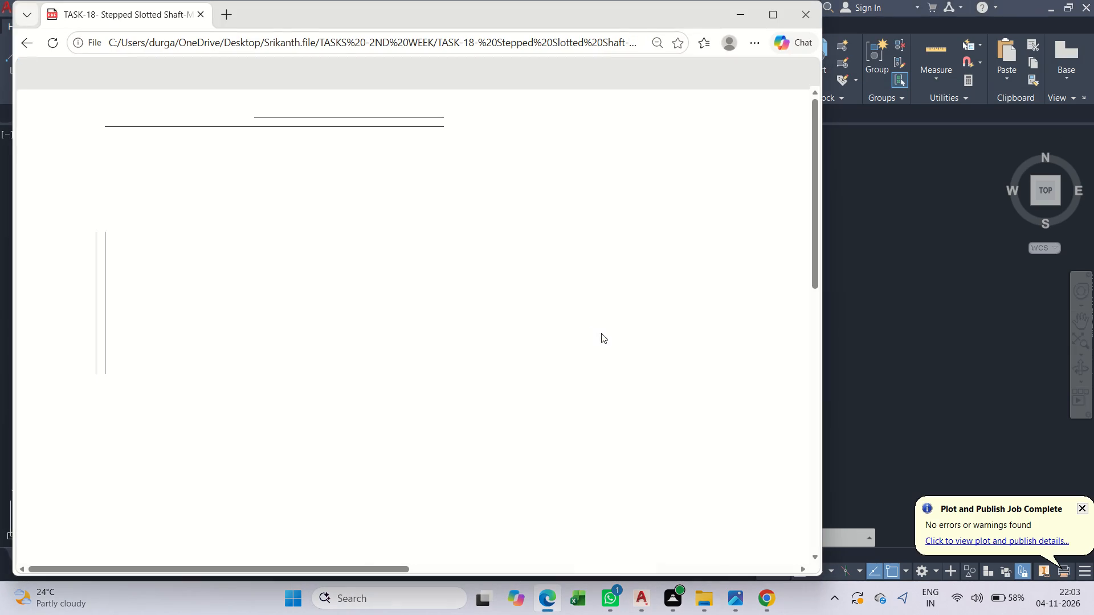
# Look over the replotted shaft PDF in Microsoft Edge, and close the browser window.
pyautogui.scroll(-4, 352, 329)
pyautogui.scroll(1, 471, 384)
pyautogui.press('Escape')
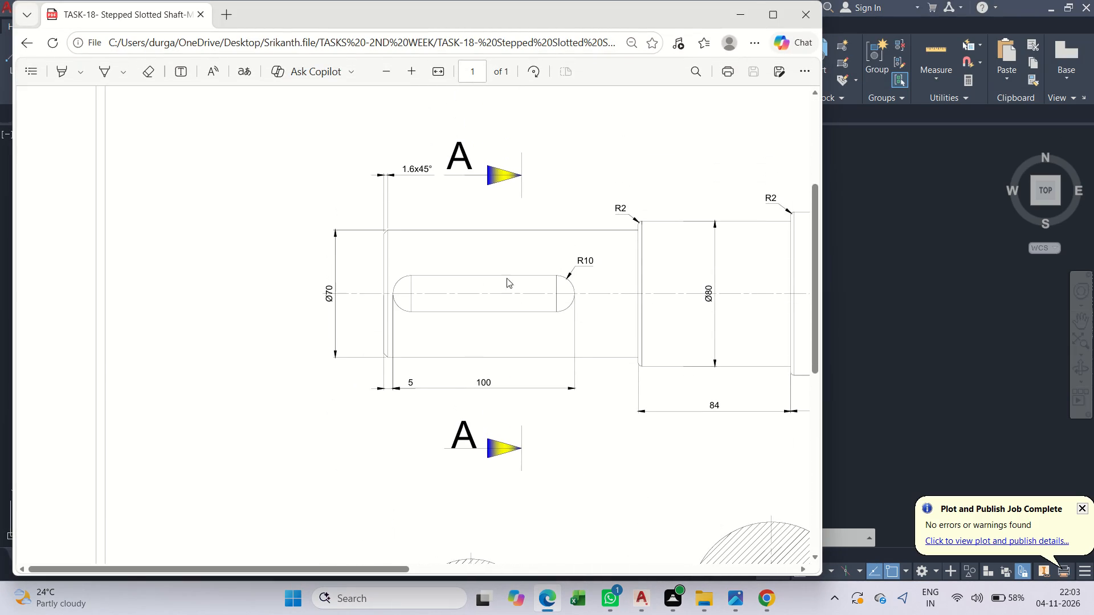
pyautogui.click(808, 11)
# Save the stepped slotted shaft drawing with its repositioned border.
pyautogui.scroll(-3, 629, 201)
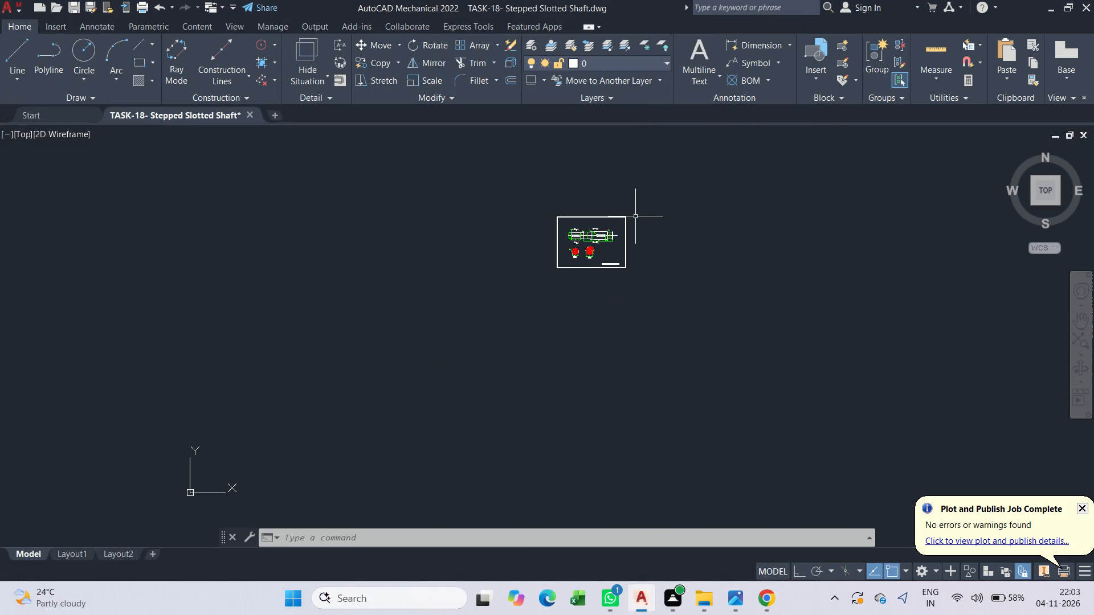
pyautogui.moveTo(530, 324); pyautogui.dragTo(522, 328, button='middle')
pyautogui.moveTo(609, 260); pyautogui.dragTo(472, 317, button='middle')
pyautogui.press('Escape')
pyautogui.scroll(5, 466, 306)
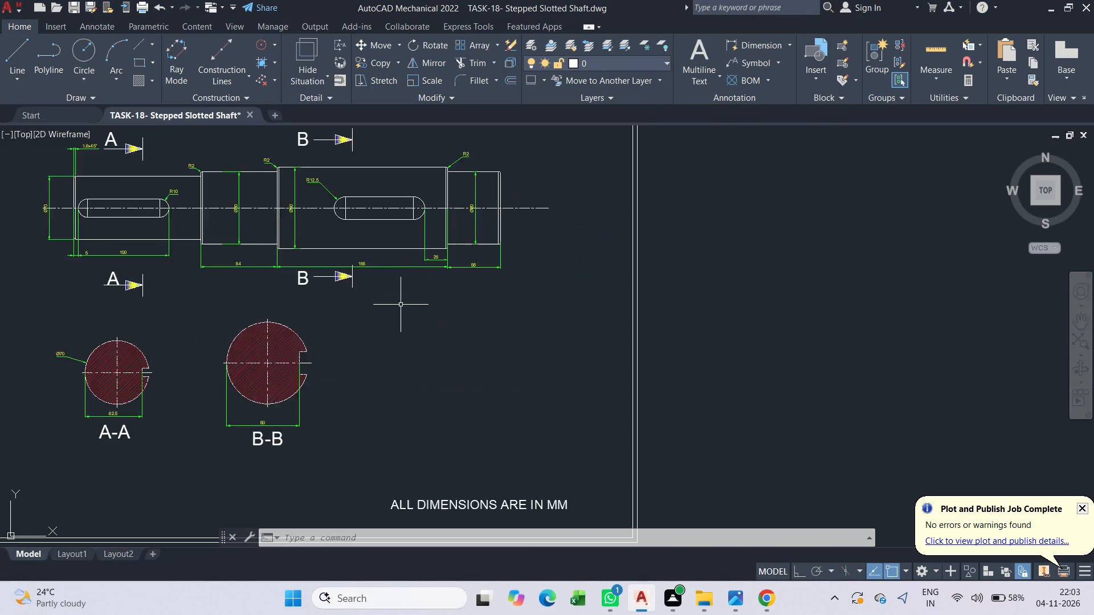
pyautogui.scroll(1, 401, 305)
pyautogui.moveTo(405, 307); pyautogui.dragTo(463, 355, button='middle')
pyautogui.scroll(-2, 460, 350)
pyautogui.hotkey('ctrl', 's')
pyautogui.hotkey('ctrl', 's')
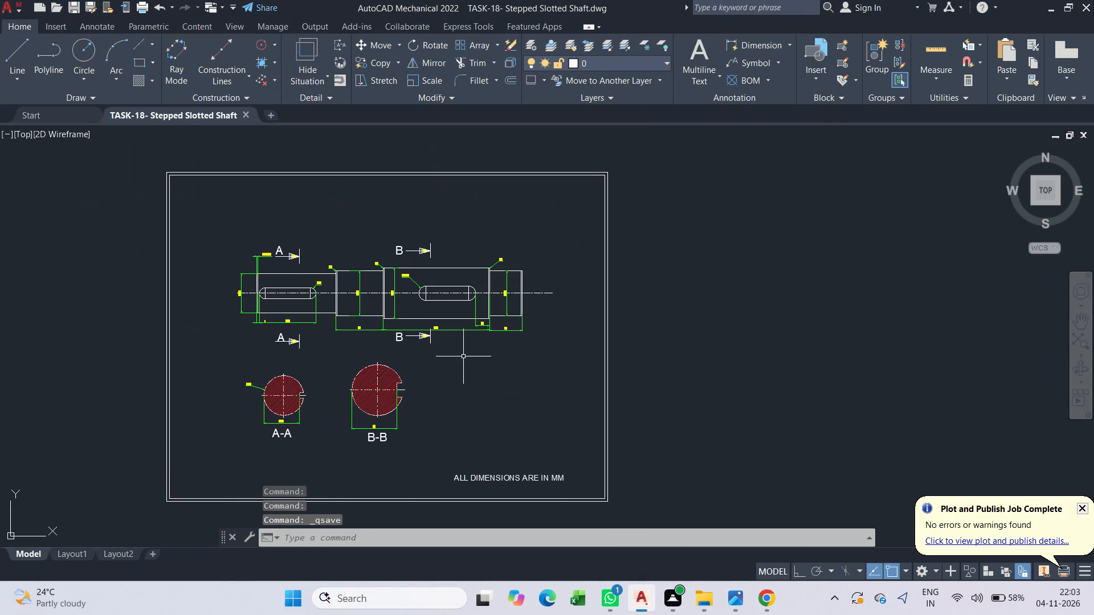